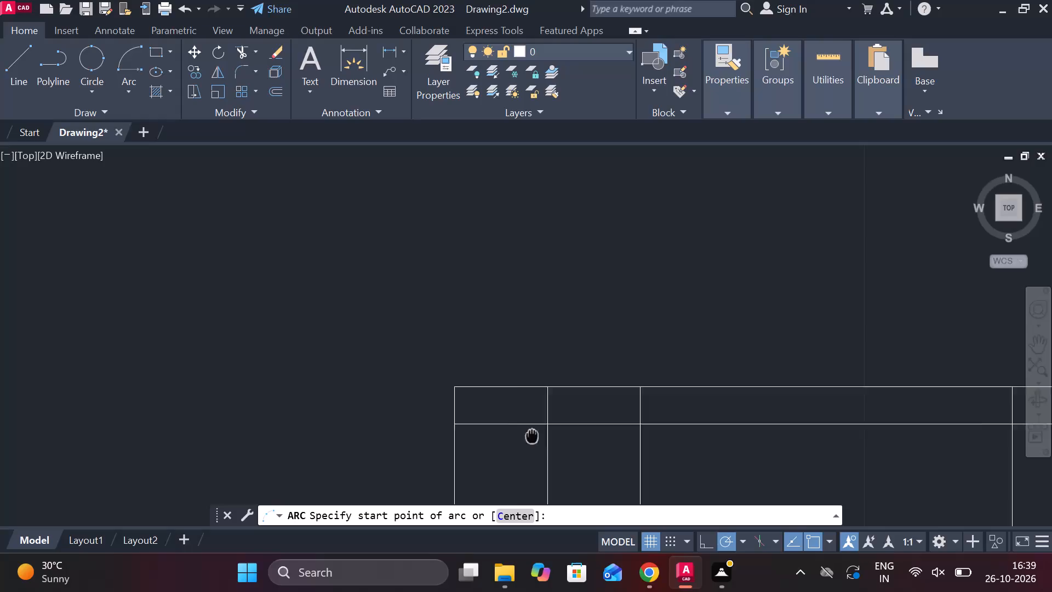
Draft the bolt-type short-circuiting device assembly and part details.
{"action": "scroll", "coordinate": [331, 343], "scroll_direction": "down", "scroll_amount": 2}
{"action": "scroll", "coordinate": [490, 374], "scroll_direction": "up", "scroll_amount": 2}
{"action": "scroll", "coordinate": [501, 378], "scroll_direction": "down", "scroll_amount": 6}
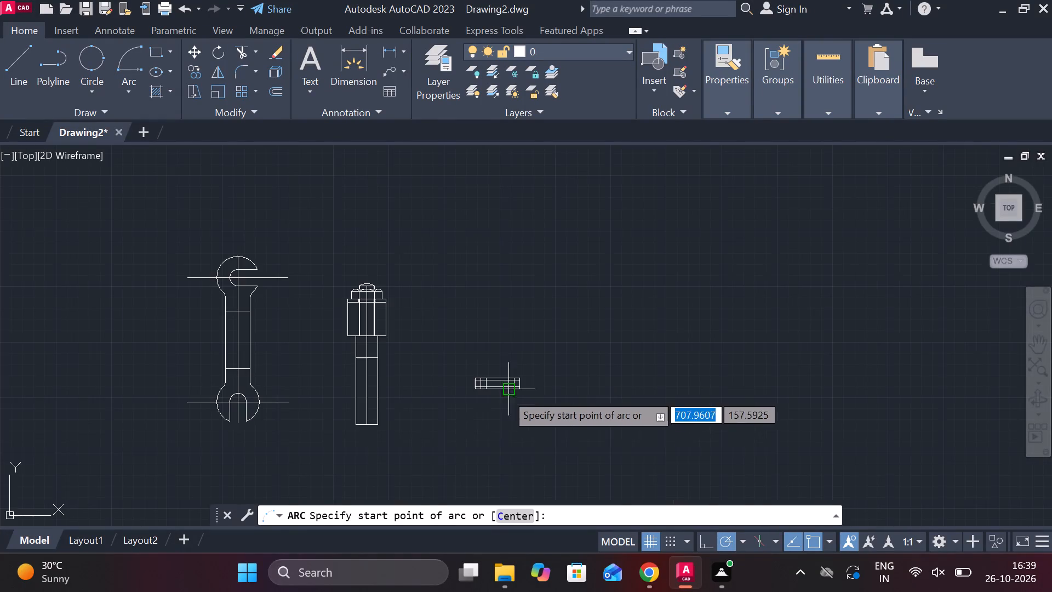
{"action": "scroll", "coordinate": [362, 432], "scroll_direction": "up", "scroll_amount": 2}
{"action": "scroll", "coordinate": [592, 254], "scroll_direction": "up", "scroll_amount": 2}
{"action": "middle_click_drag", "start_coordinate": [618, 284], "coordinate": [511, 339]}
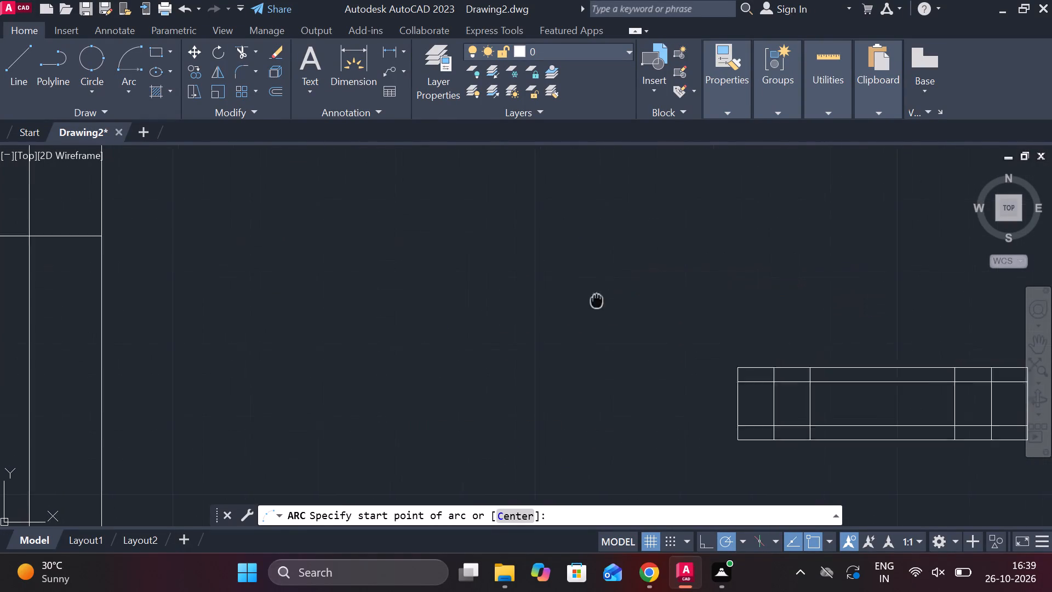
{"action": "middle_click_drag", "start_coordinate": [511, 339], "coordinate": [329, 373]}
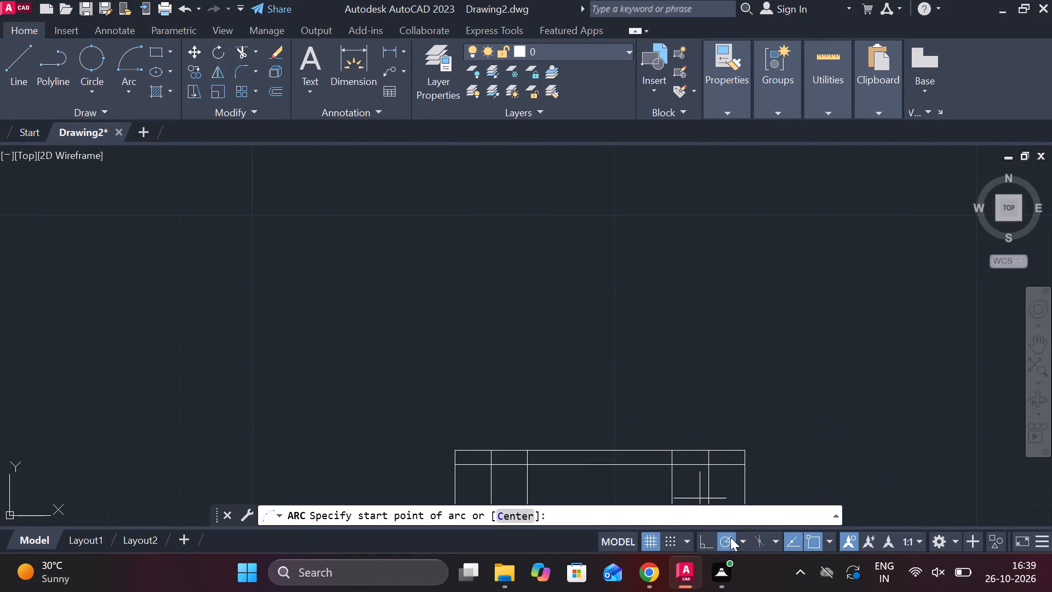
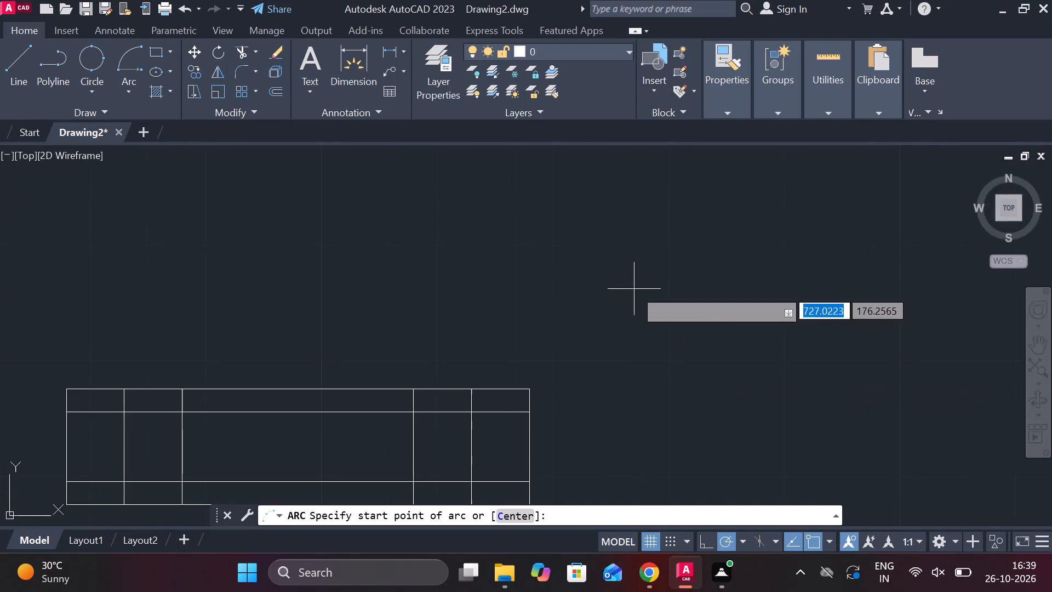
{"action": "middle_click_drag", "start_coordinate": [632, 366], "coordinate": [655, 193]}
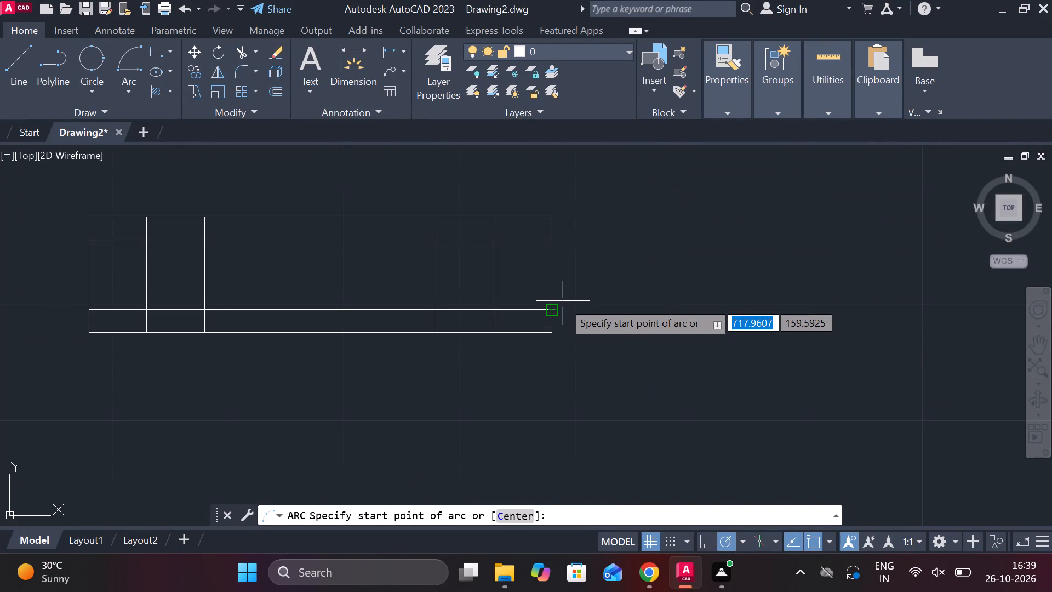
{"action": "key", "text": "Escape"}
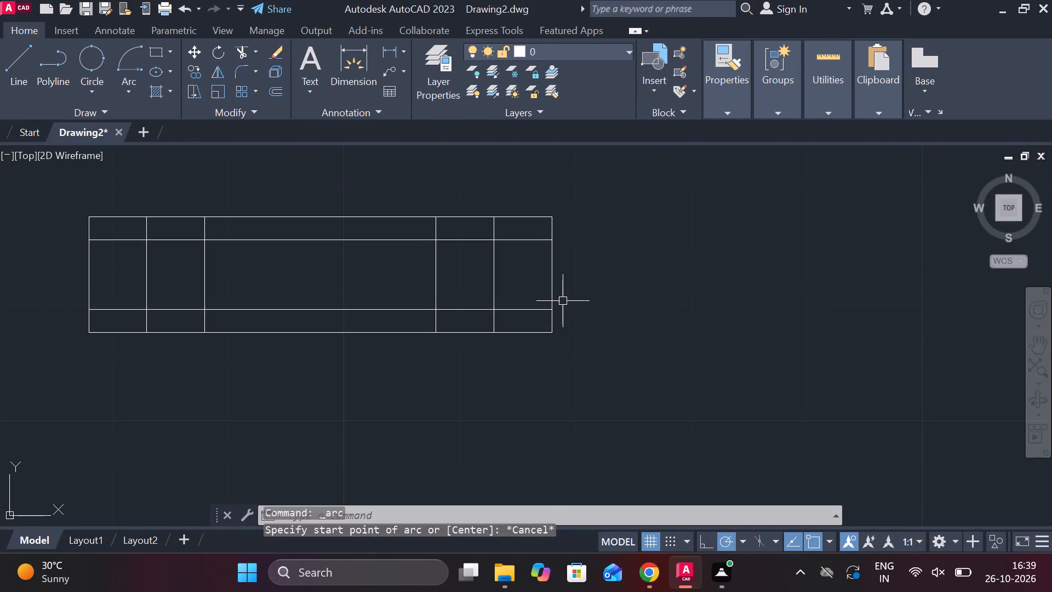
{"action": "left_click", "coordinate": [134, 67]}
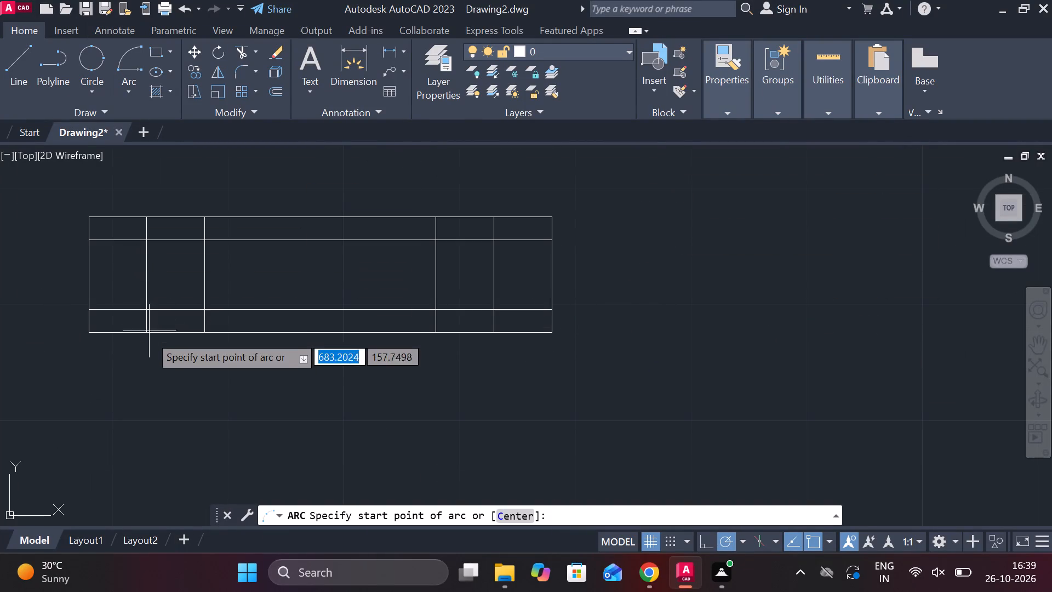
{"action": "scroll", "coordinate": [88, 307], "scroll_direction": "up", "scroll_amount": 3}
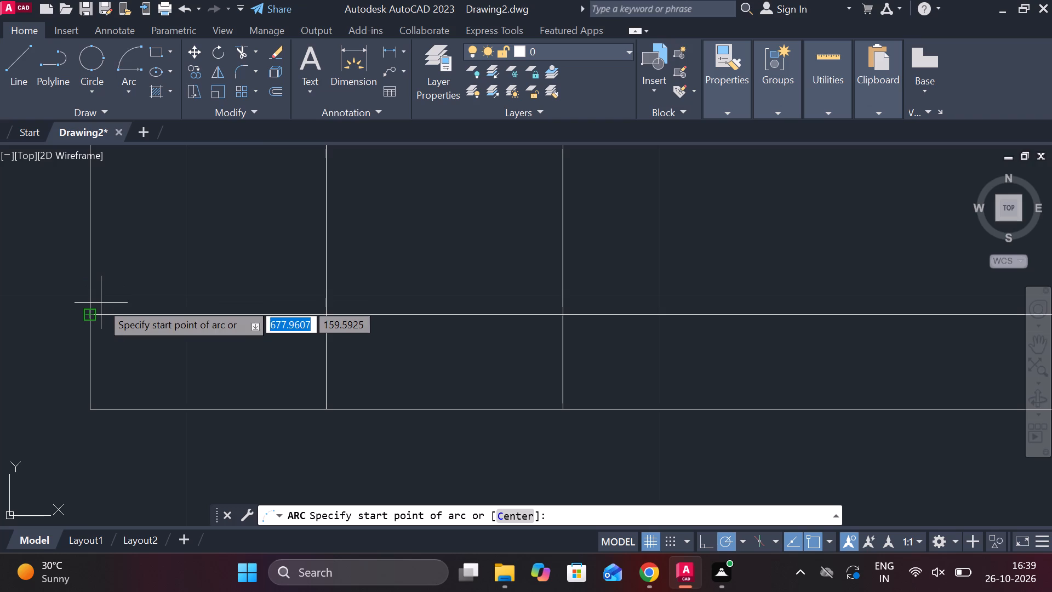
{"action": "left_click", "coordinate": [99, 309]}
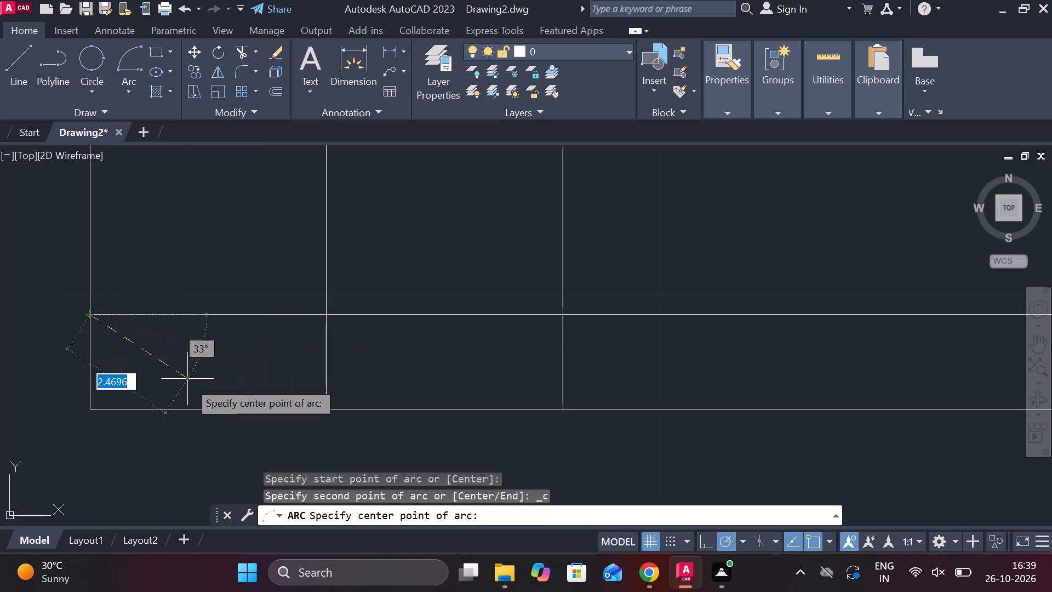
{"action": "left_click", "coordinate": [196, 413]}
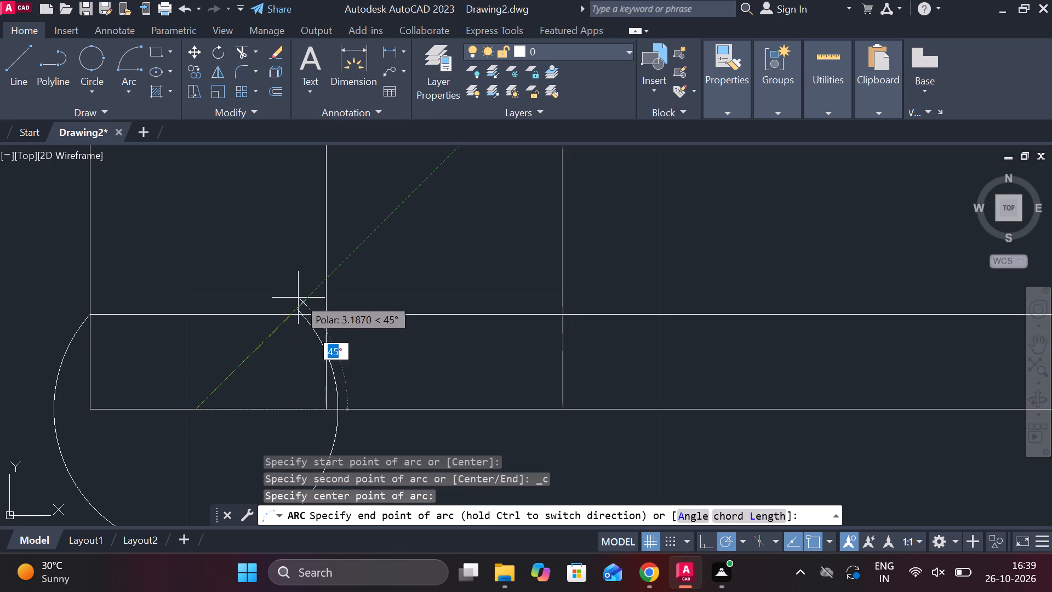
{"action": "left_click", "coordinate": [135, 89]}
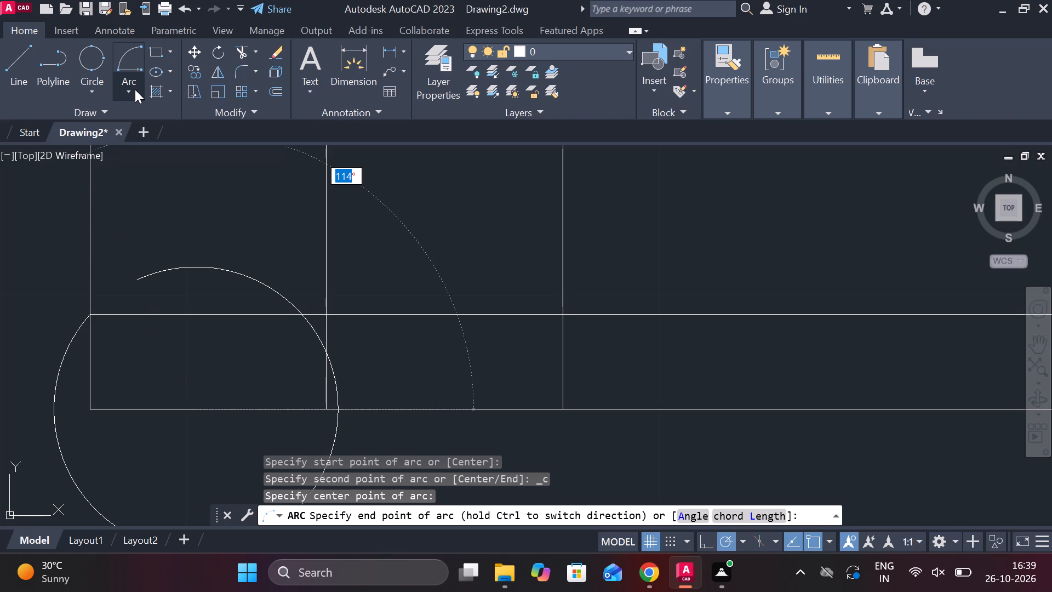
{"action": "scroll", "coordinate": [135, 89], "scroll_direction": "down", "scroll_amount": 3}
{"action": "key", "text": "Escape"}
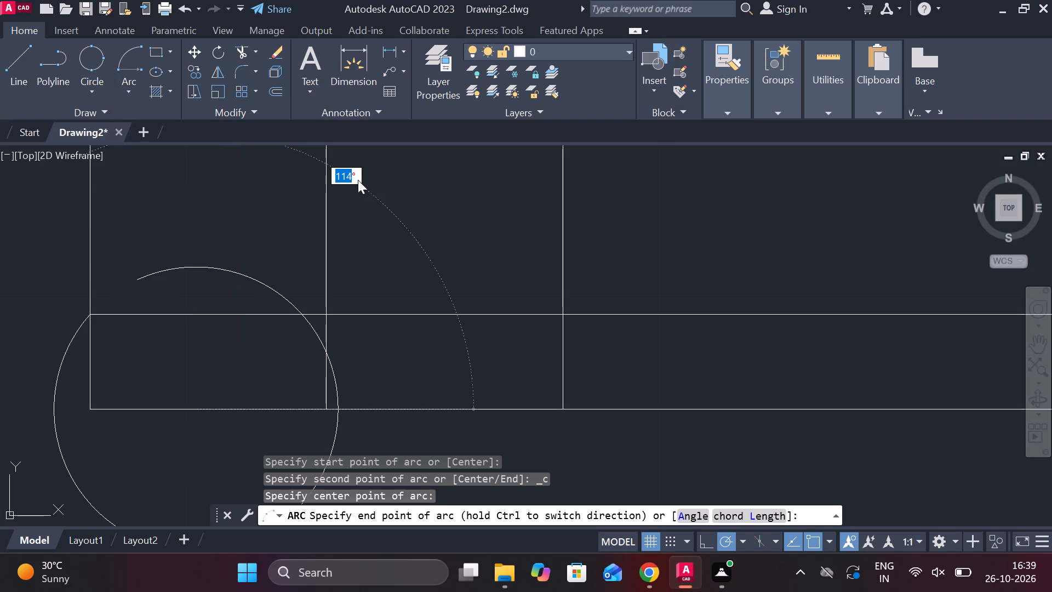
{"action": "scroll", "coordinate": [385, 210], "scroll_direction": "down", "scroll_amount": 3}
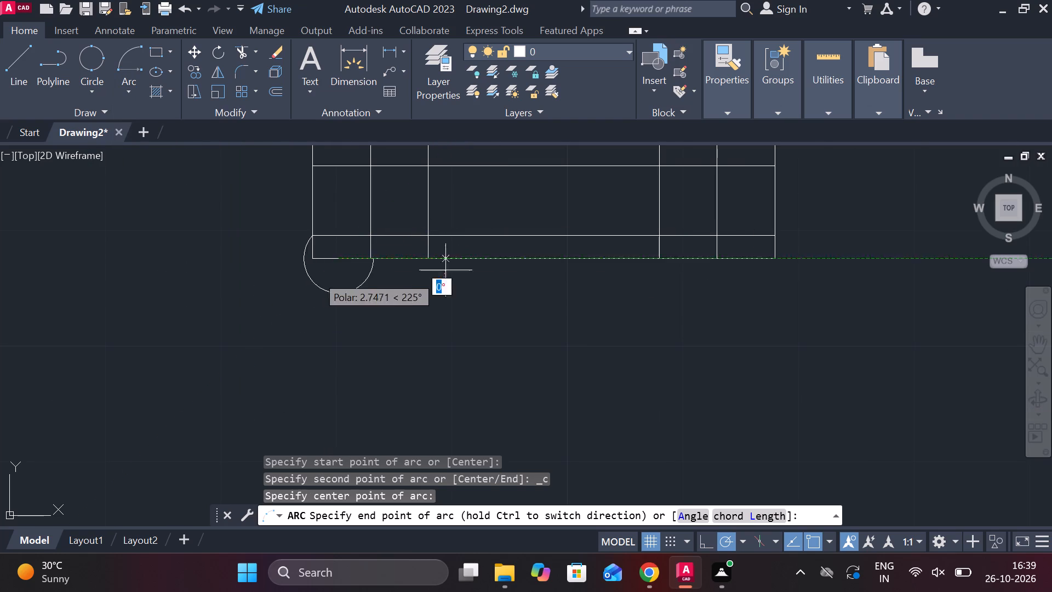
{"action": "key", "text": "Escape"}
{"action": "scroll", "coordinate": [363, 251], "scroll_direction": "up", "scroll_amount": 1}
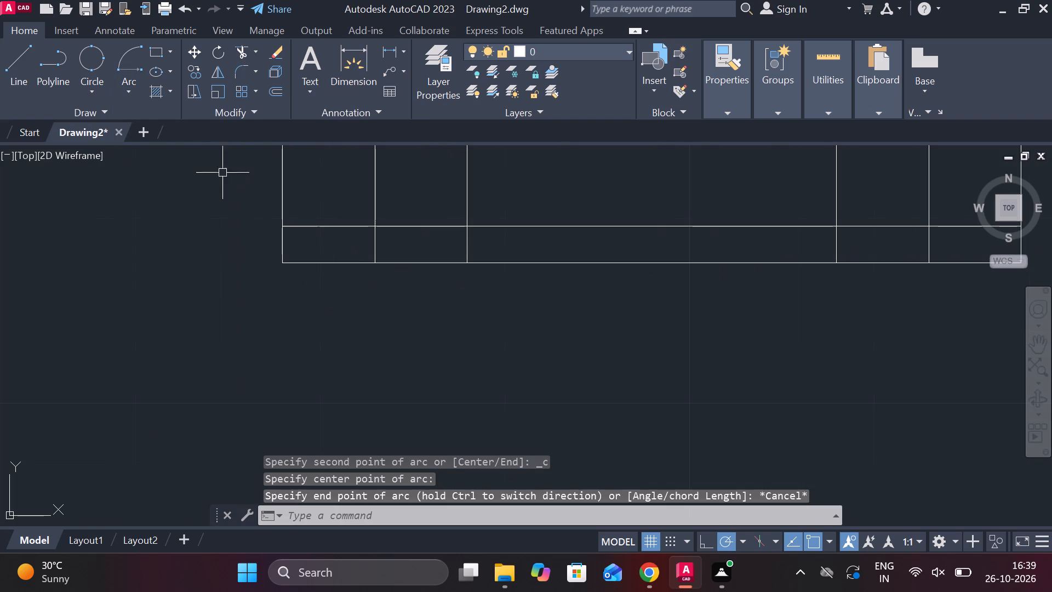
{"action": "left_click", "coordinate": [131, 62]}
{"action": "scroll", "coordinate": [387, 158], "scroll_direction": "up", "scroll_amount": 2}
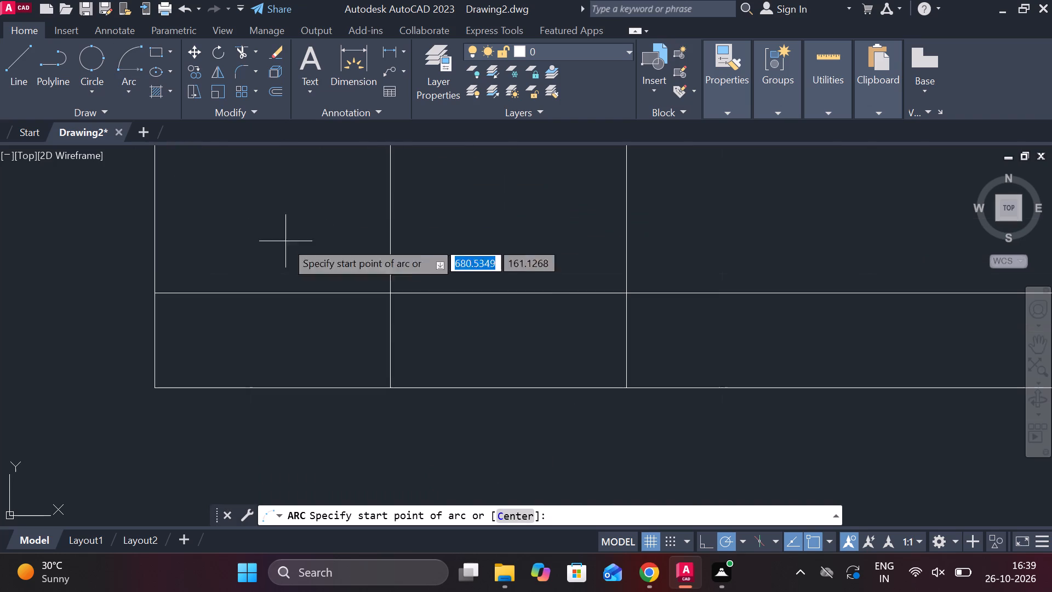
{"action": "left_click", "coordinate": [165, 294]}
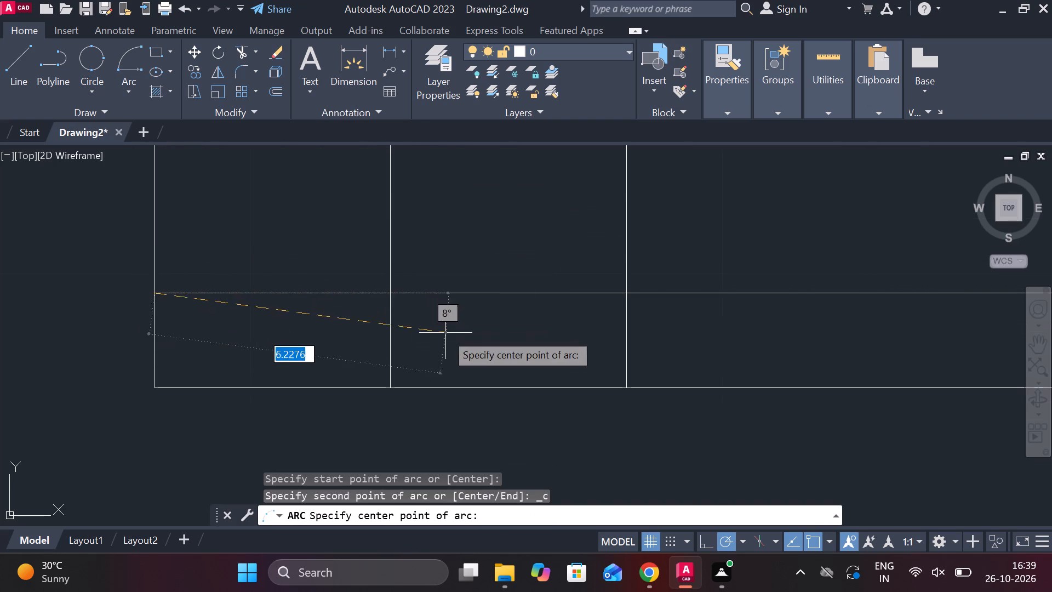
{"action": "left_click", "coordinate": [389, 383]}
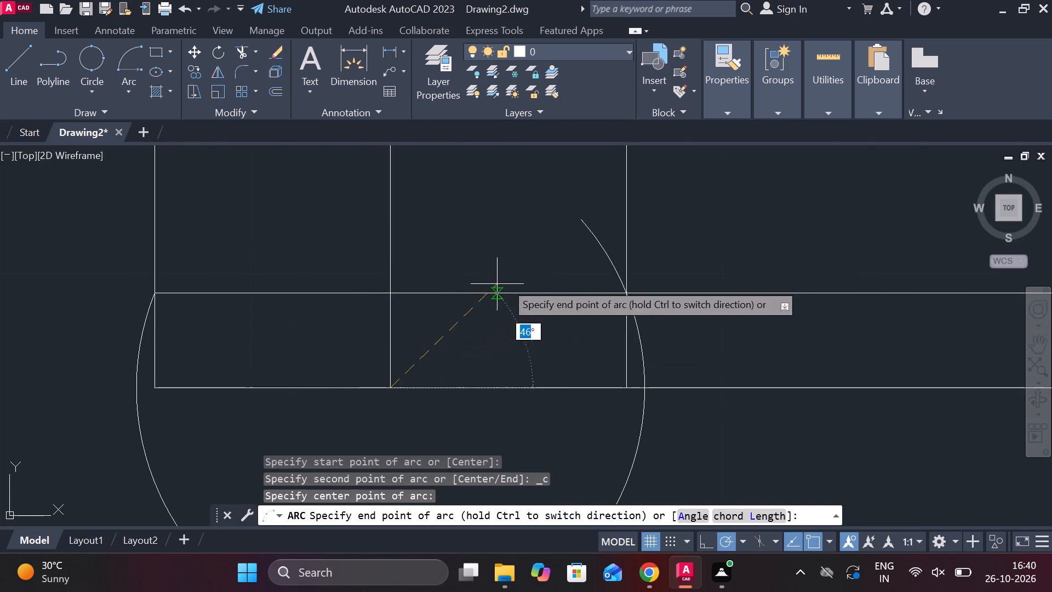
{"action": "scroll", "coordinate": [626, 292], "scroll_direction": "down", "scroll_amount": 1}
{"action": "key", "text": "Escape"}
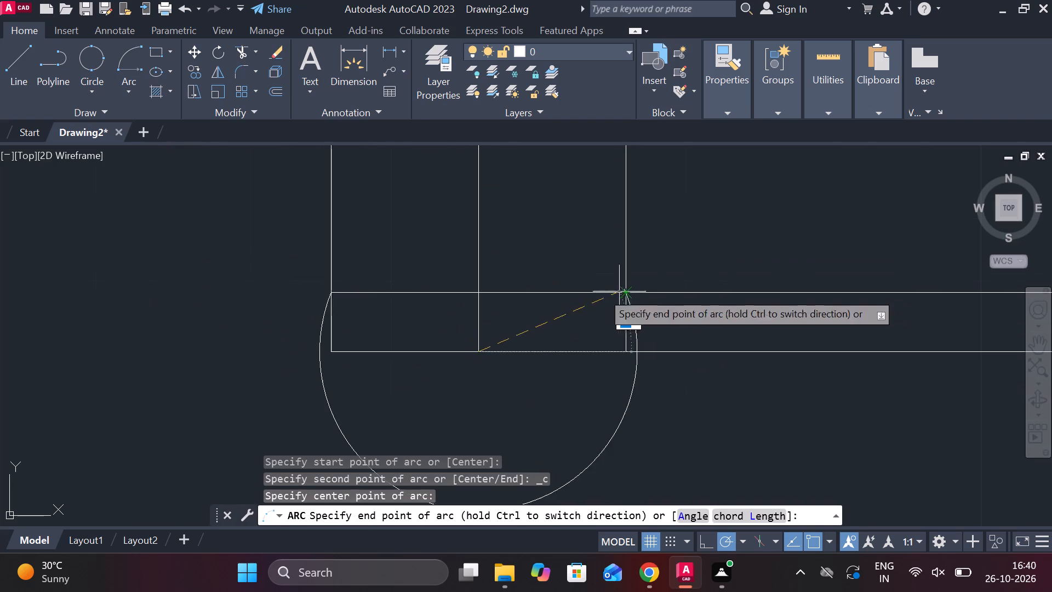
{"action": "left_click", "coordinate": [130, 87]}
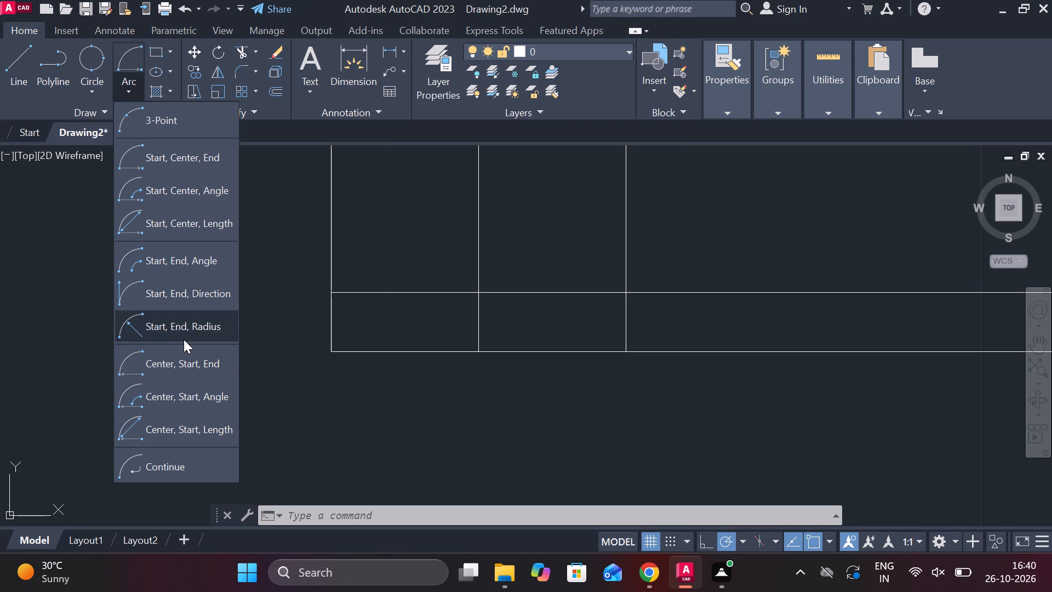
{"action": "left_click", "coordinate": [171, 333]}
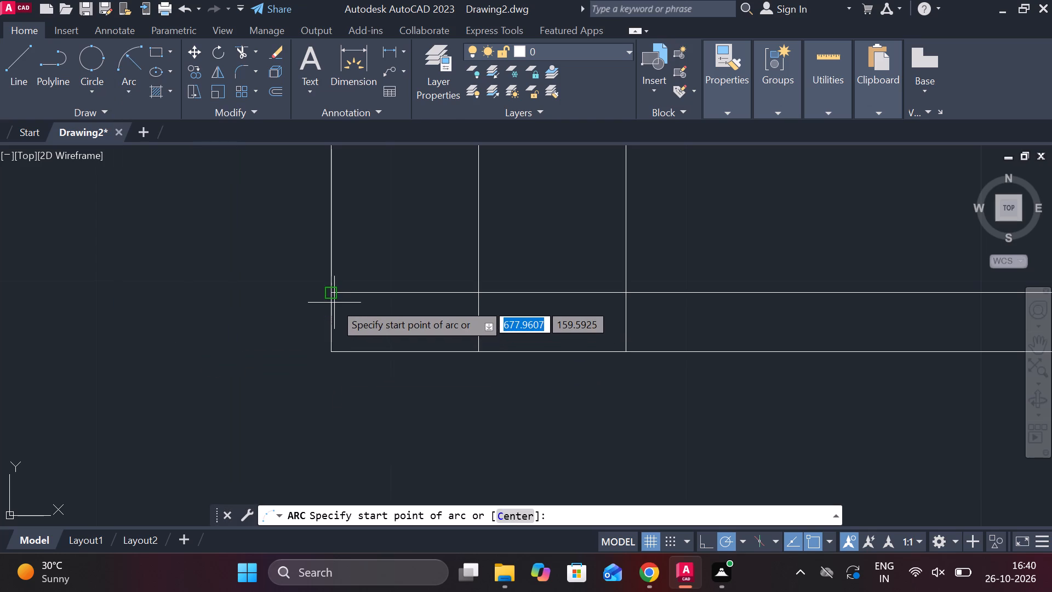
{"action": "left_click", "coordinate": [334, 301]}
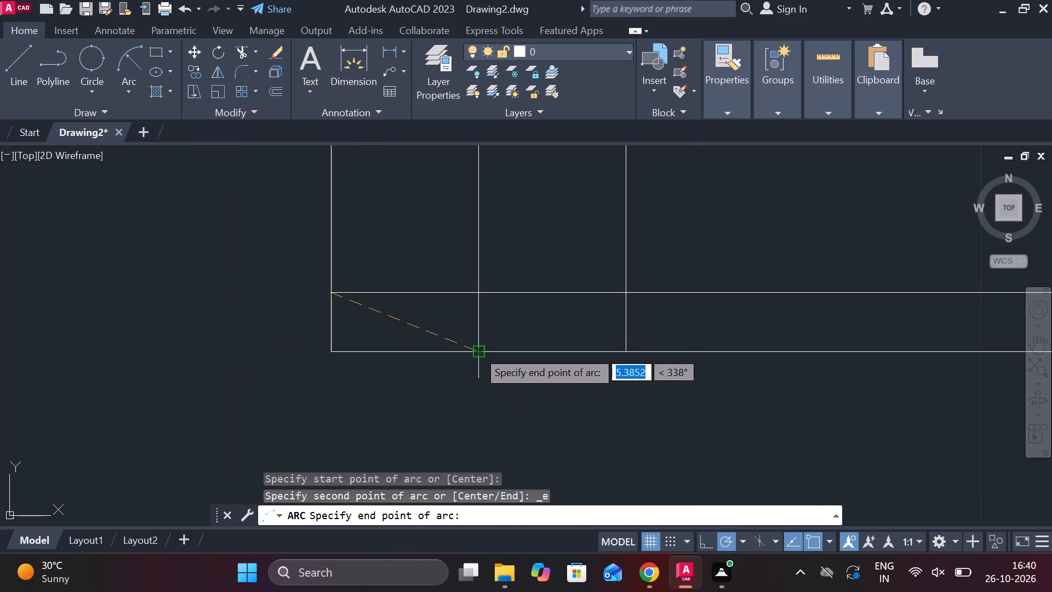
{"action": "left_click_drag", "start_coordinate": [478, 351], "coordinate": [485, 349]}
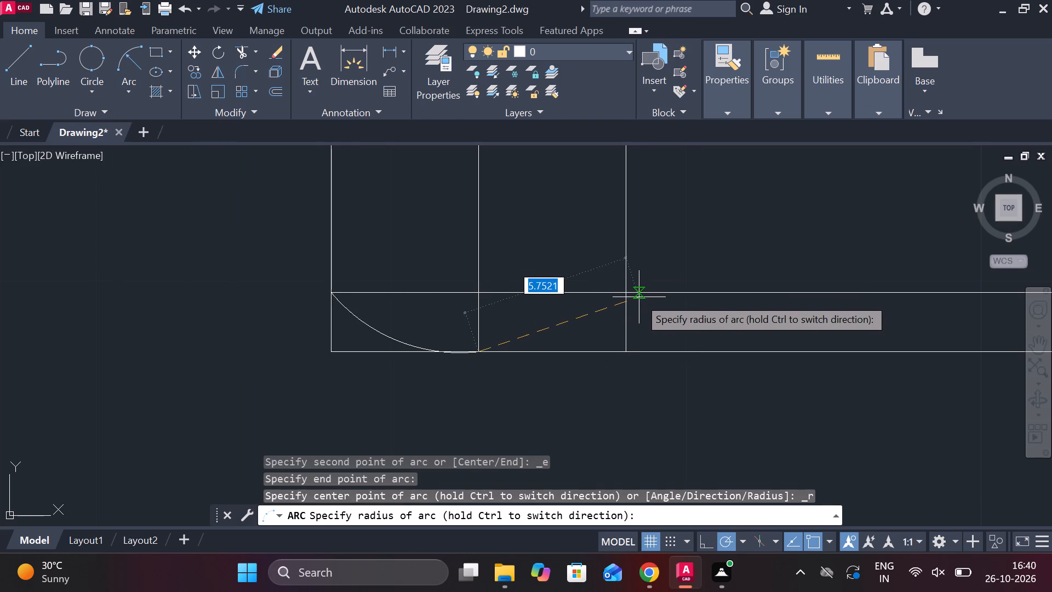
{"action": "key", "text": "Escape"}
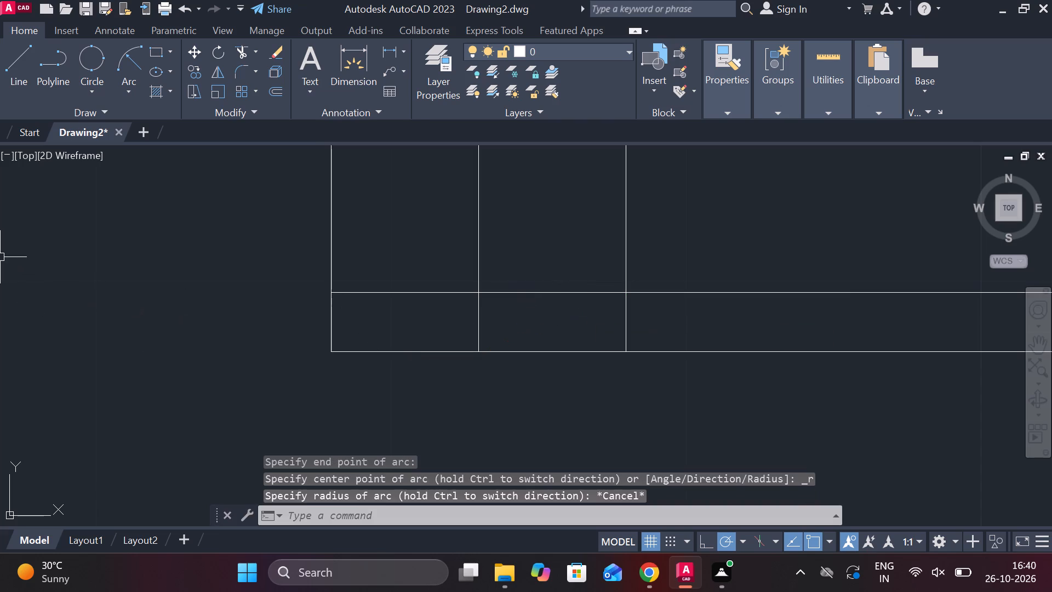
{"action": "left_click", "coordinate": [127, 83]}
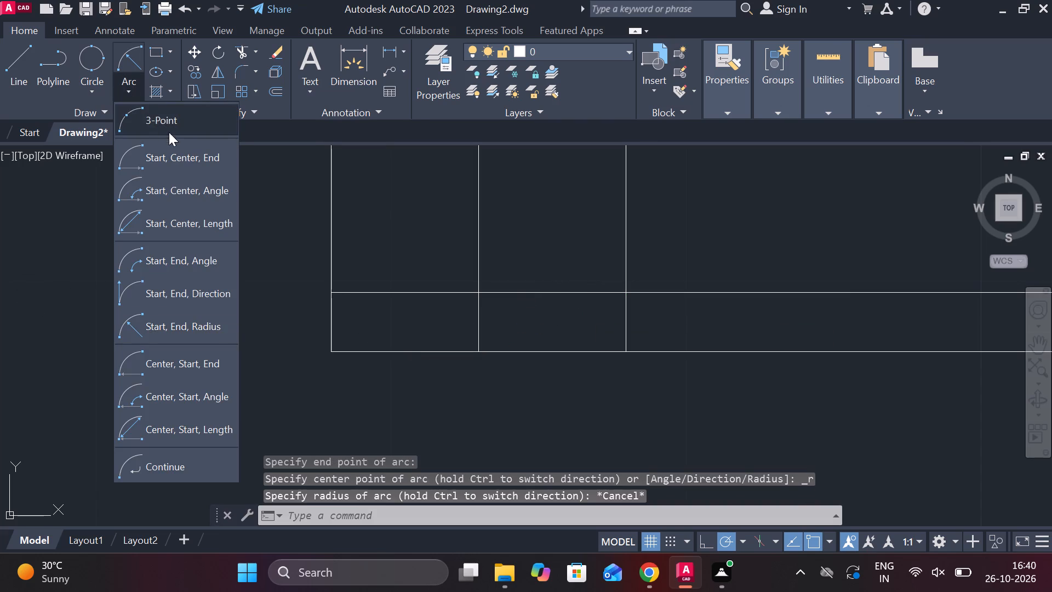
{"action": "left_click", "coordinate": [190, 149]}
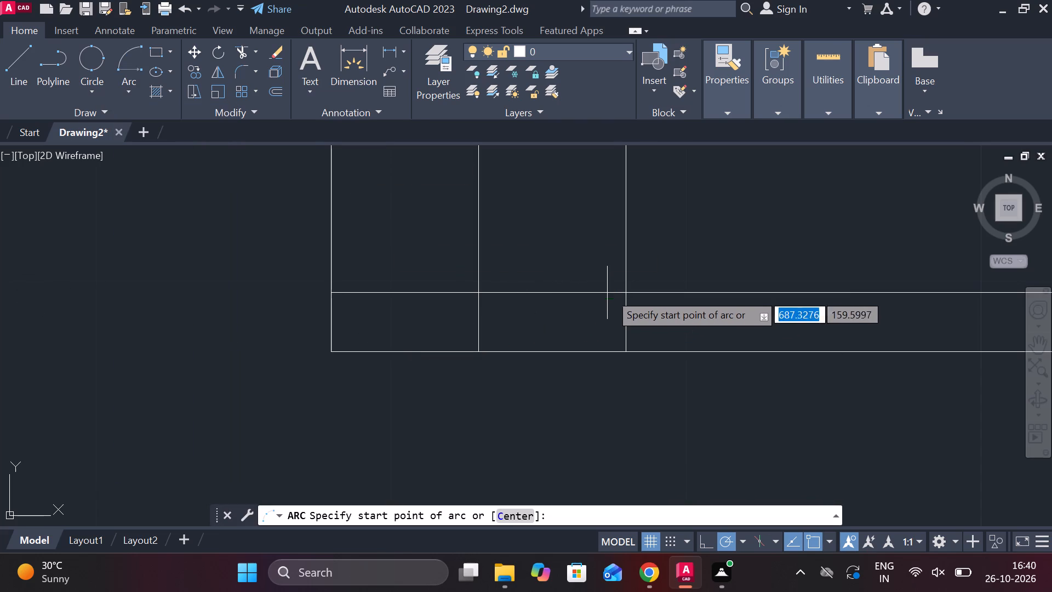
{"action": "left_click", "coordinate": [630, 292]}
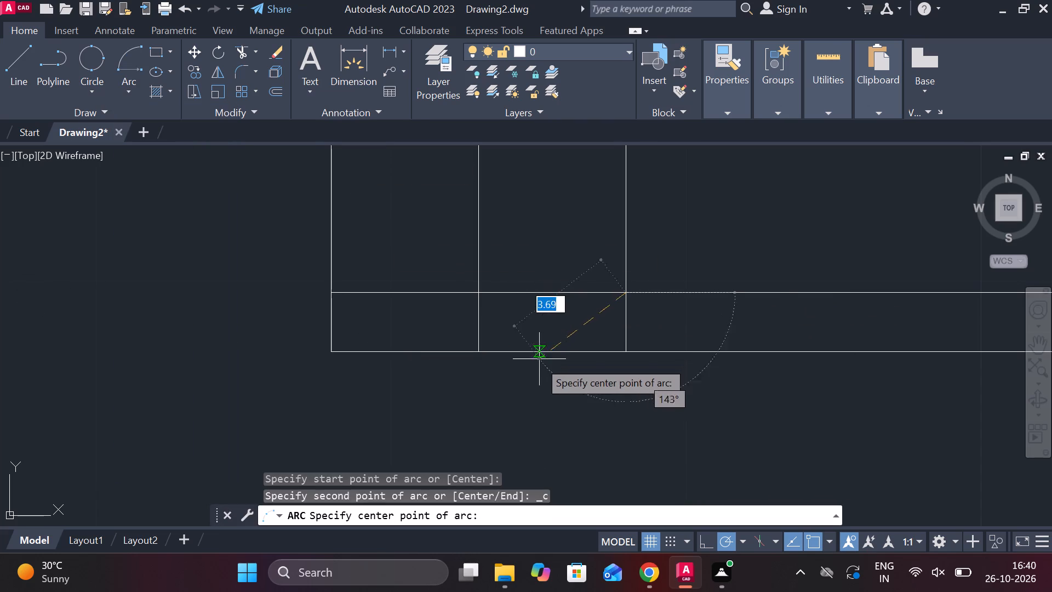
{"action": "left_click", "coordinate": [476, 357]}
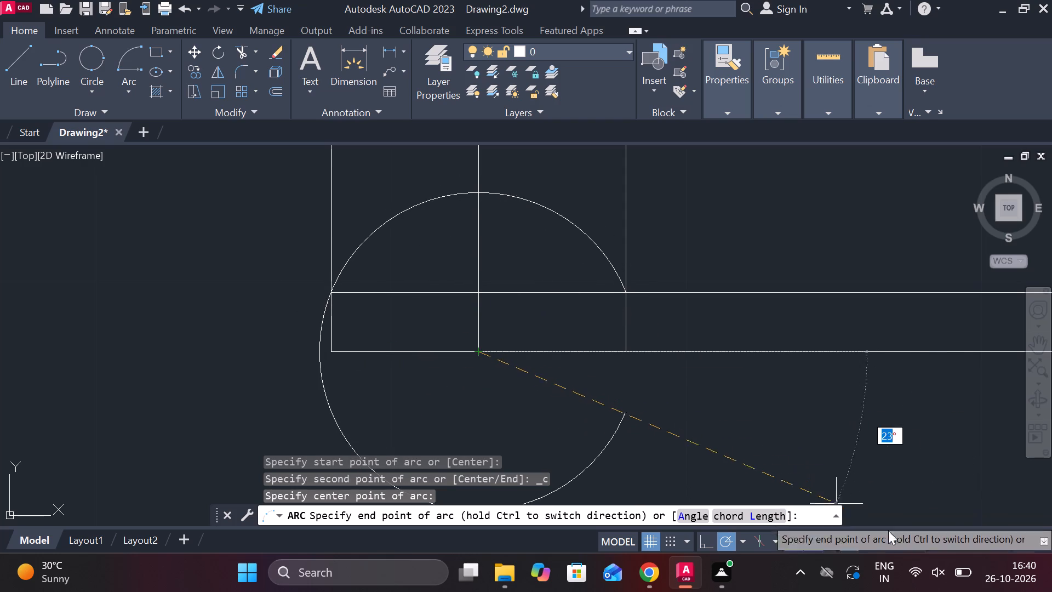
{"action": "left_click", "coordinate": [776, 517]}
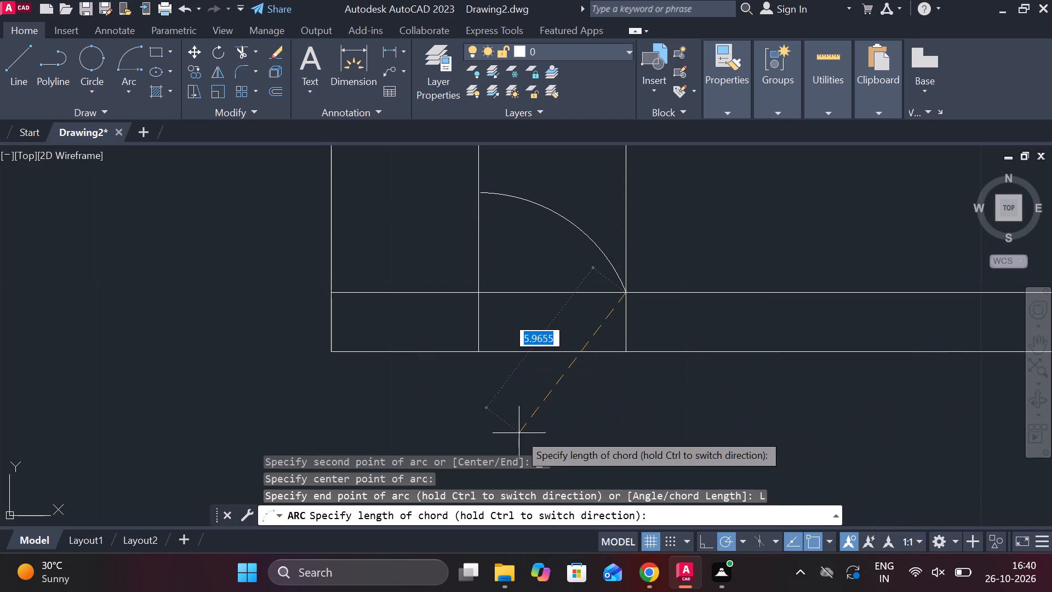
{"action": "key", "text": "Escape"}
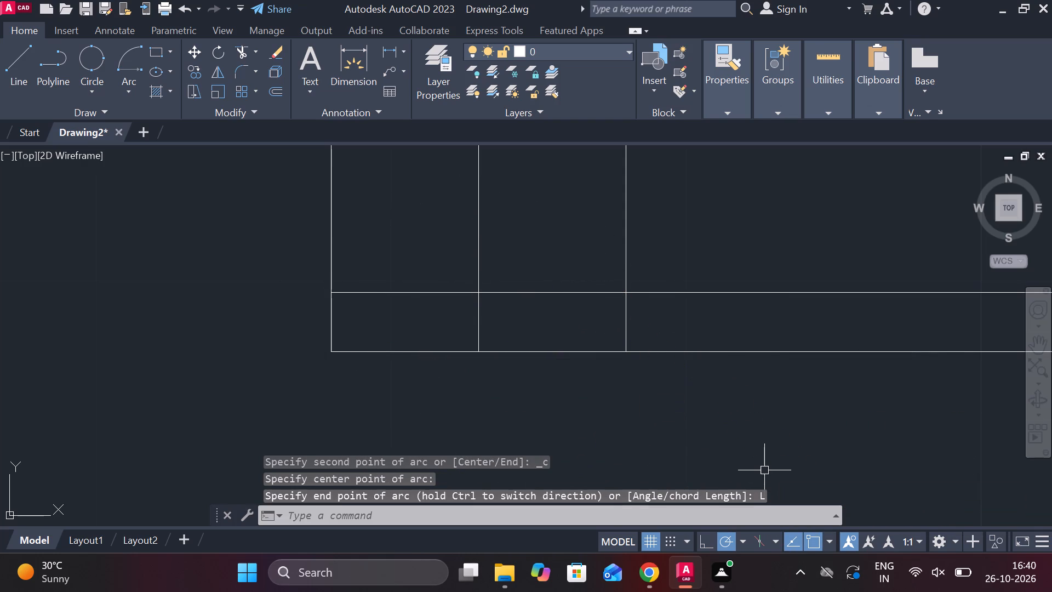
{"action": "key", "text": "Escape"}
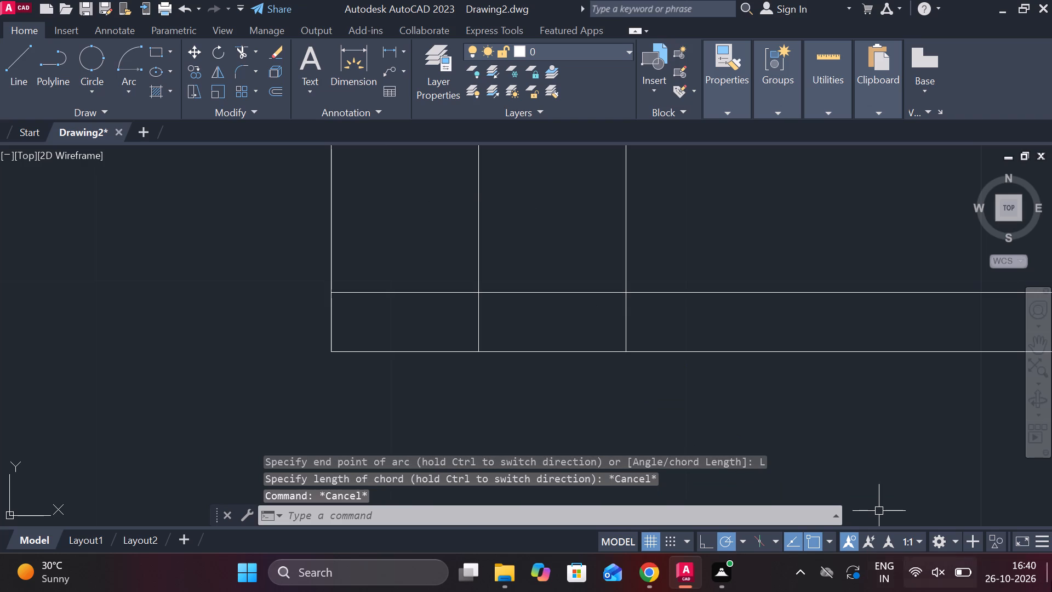
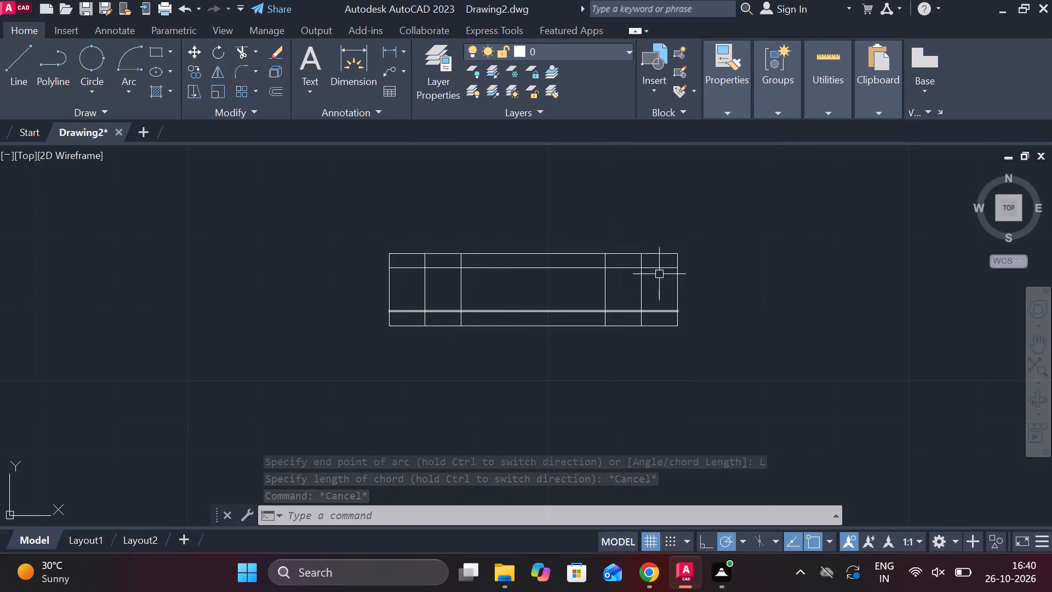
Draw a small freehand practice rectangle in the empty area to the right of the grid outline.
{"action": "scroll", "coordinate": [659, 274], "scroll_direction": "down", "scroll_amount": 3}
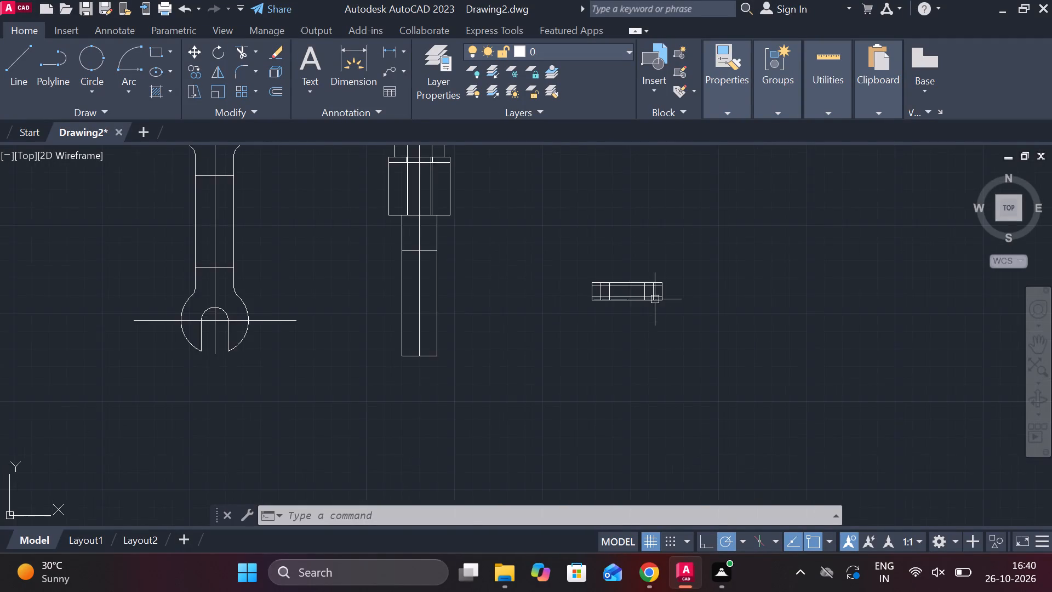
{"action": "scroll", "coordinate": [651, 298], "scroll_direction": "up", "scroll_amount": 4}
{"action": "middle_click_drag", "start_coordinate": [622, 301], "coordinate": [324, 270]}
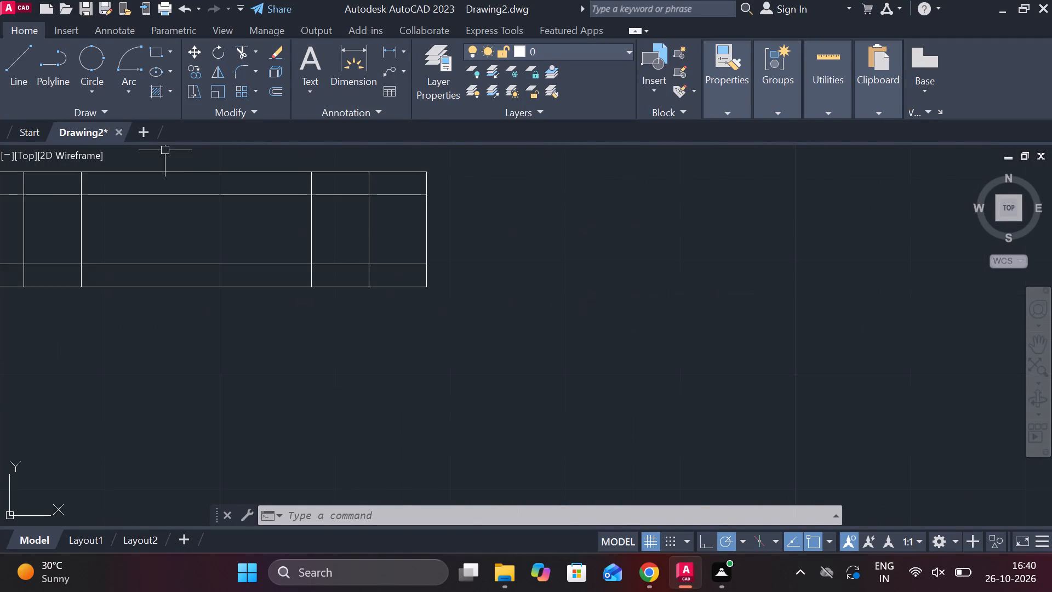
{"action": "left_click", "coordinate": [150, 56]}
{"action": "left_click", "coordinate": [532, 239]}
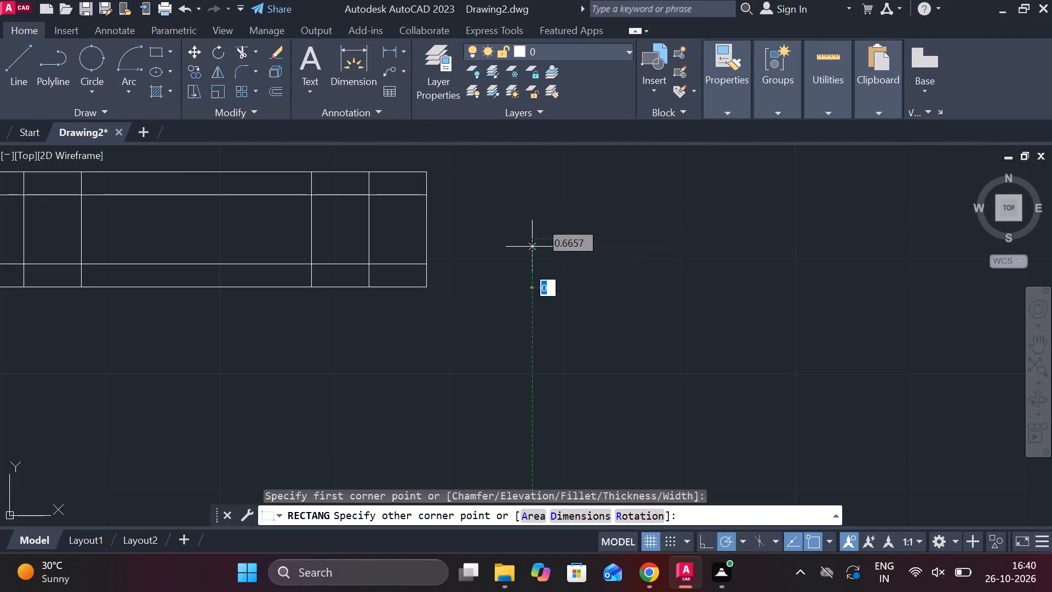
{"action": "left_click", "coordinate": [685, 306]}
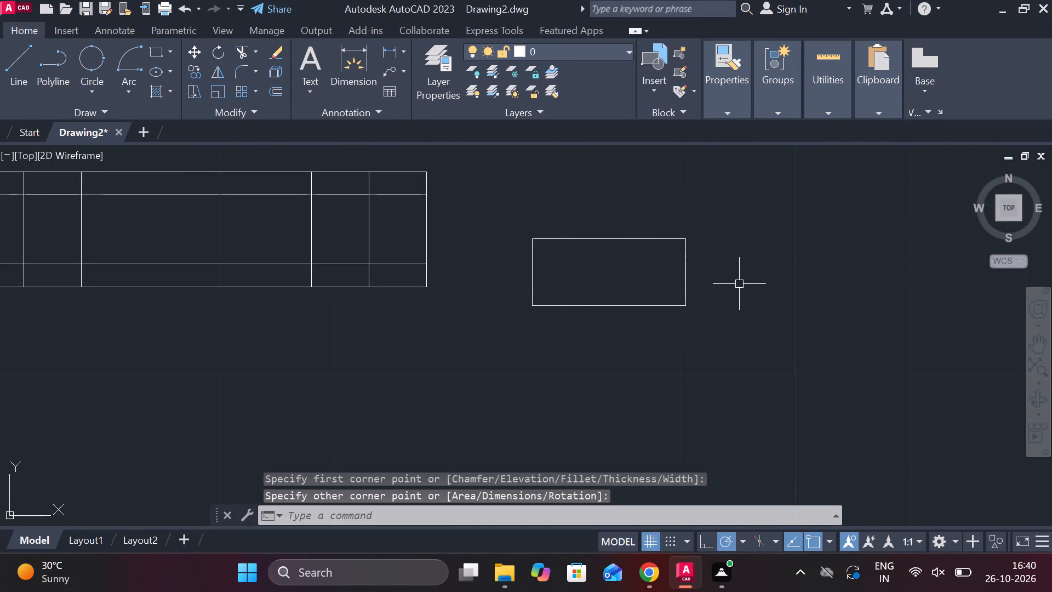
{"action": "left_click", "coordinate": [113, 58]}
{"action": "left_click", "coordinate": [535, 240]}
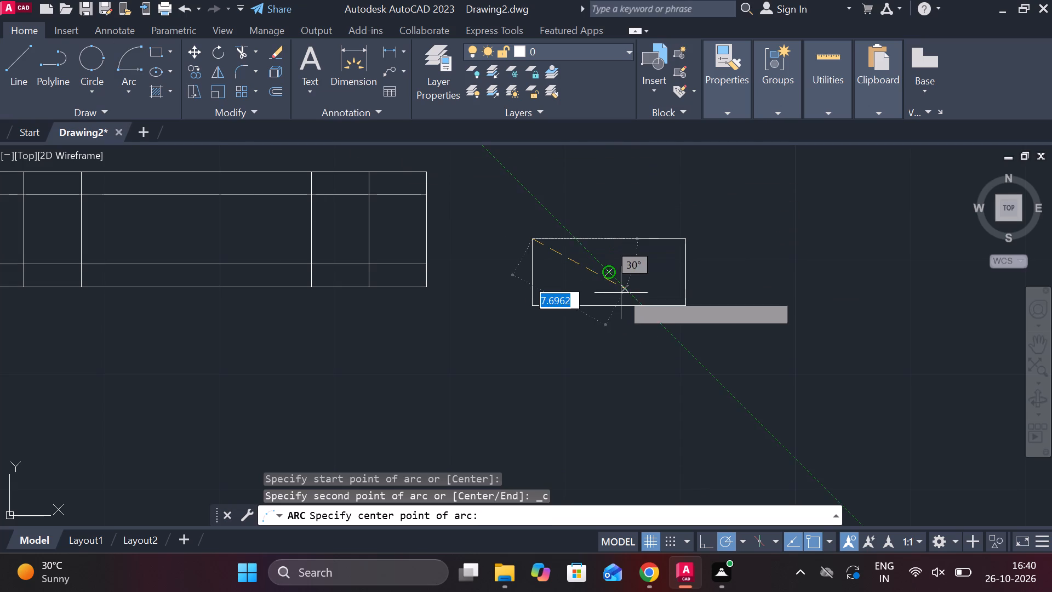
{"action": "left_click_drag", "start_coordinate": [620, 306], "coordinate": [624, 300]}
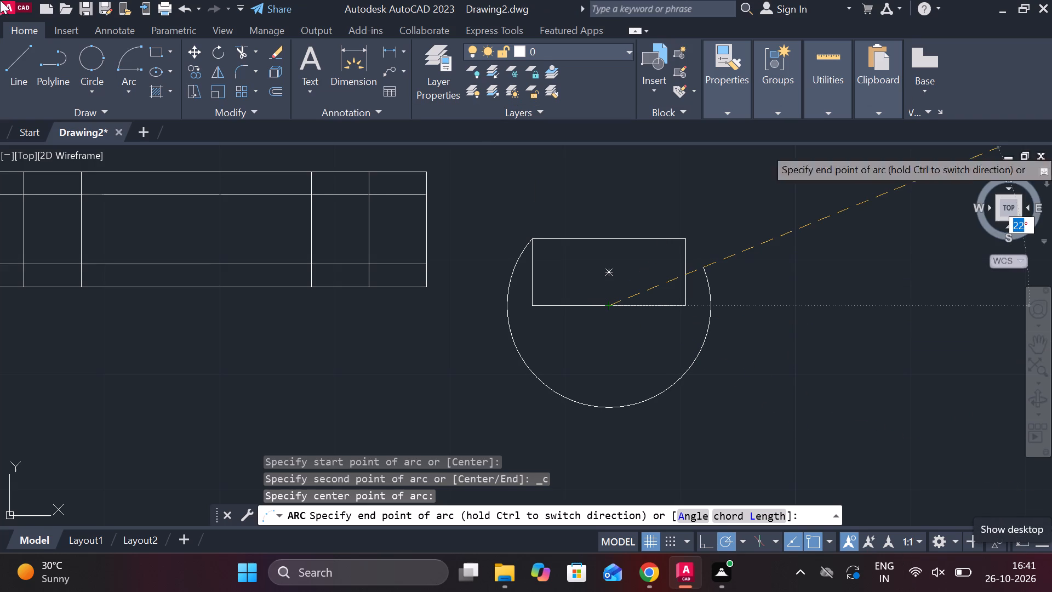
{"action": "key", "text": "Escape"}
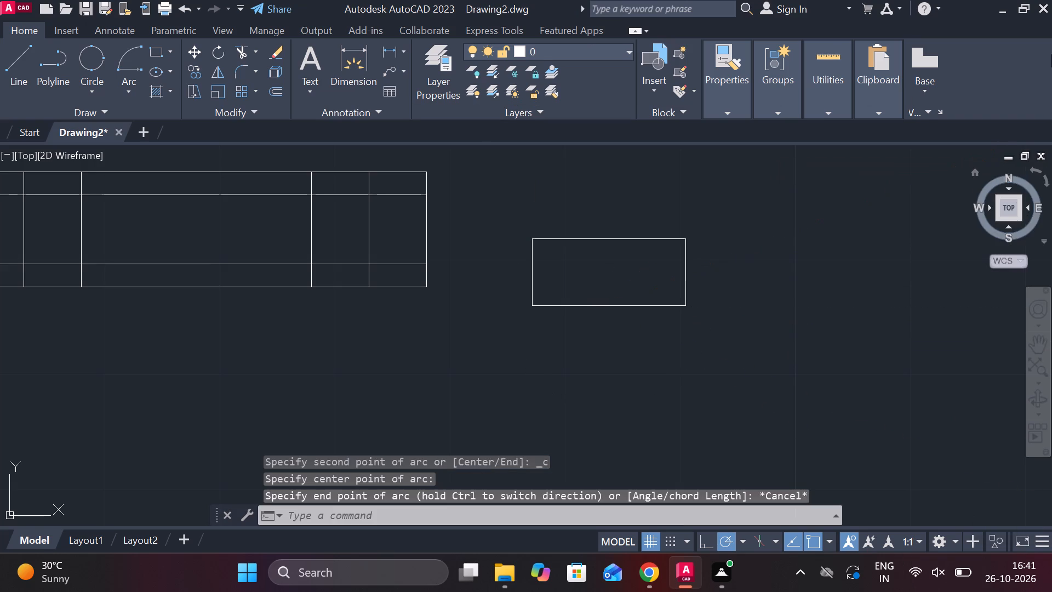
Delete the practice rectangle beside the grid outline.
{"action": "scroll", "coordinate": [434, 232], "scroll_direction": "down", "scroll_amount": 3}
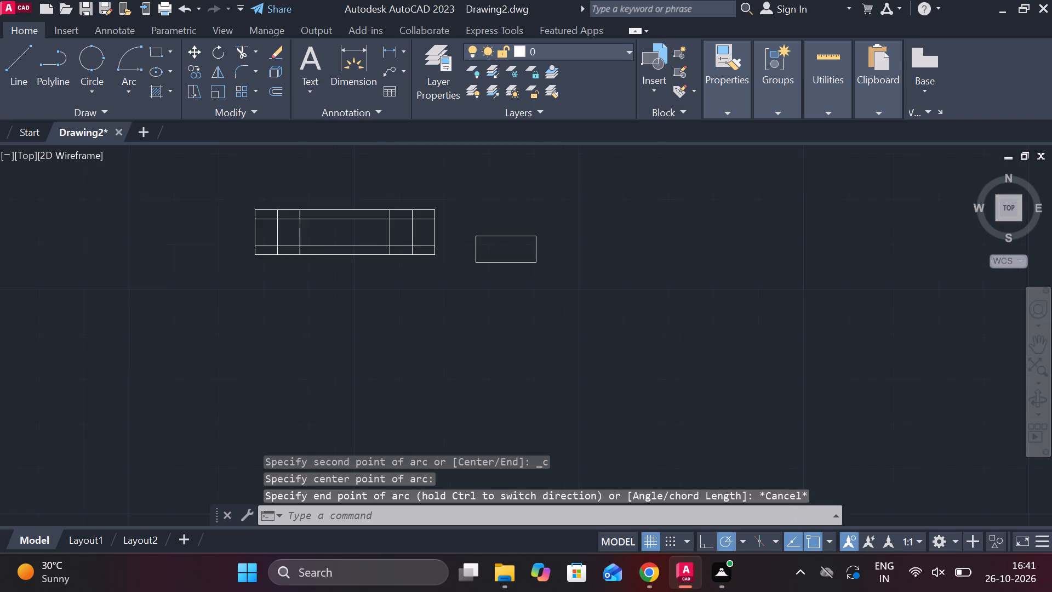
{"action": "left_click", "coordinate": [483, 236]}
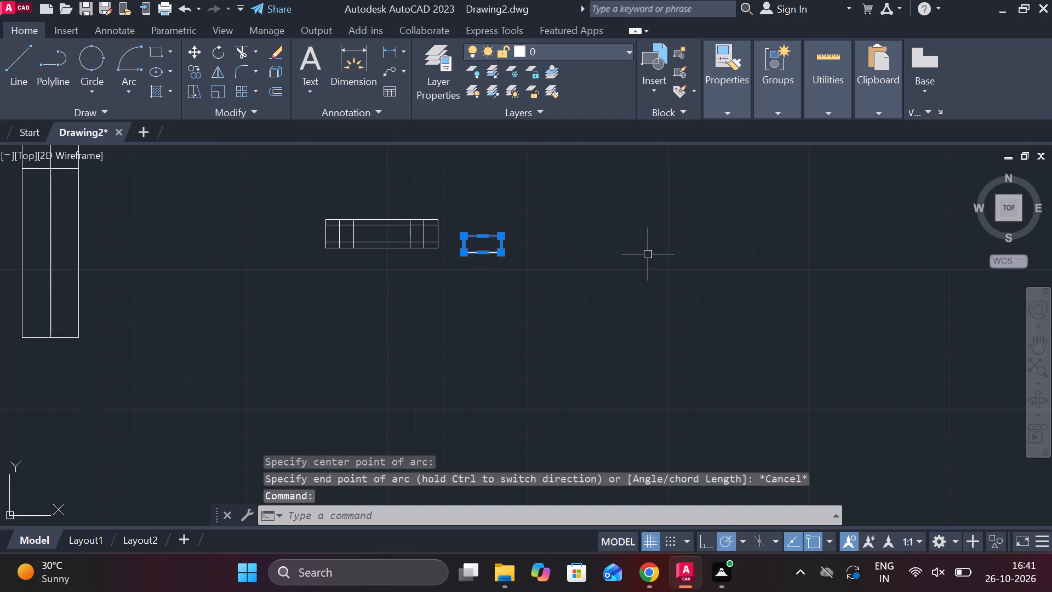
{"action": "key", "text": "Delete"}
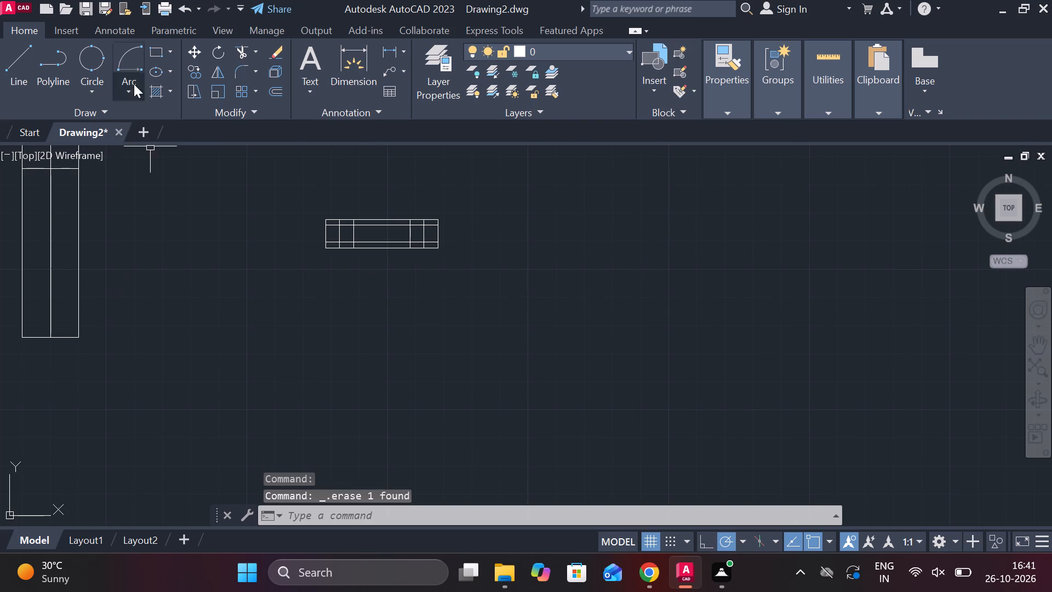
Draw a three-point circle through the lower inner line's left end, the first vertical's bottom end and the second vertical's crossing with that line.
{"action": "scroll", "coordinate": [14, 123], "scroll_direction": "up", "scroll_amount": 2}
{"action": "scroll", "coordinate": [54, 65], "scroll_direction": "up", "scroll_amount": 3}
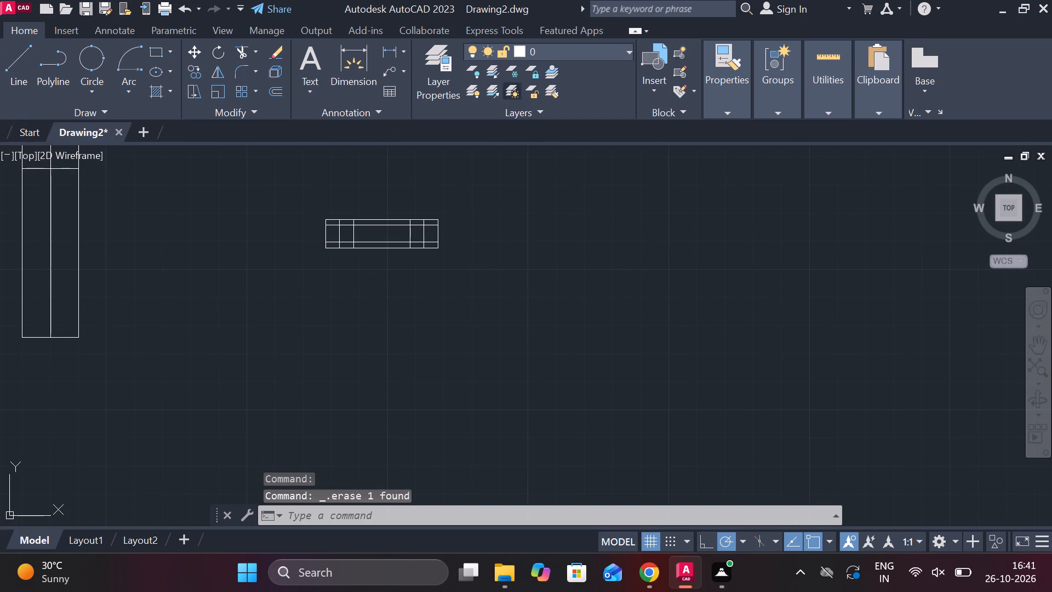
{"action": "scroll", "coordinate": [325, 221], "scroll_direction": "up", "scroll_amount": 3}
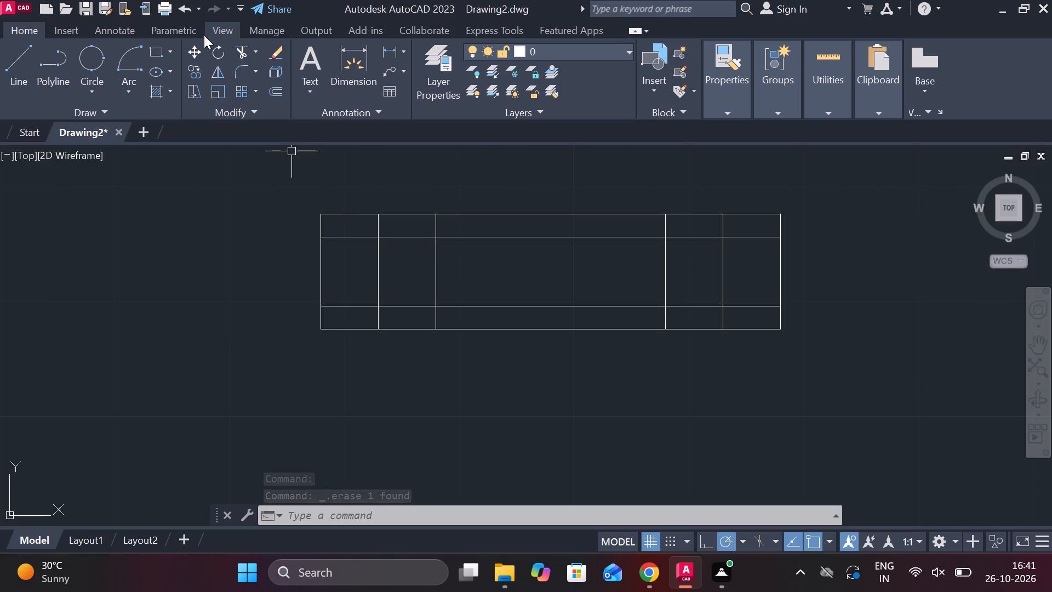
{"action": "left_click", "coordinate": [93, 54]}
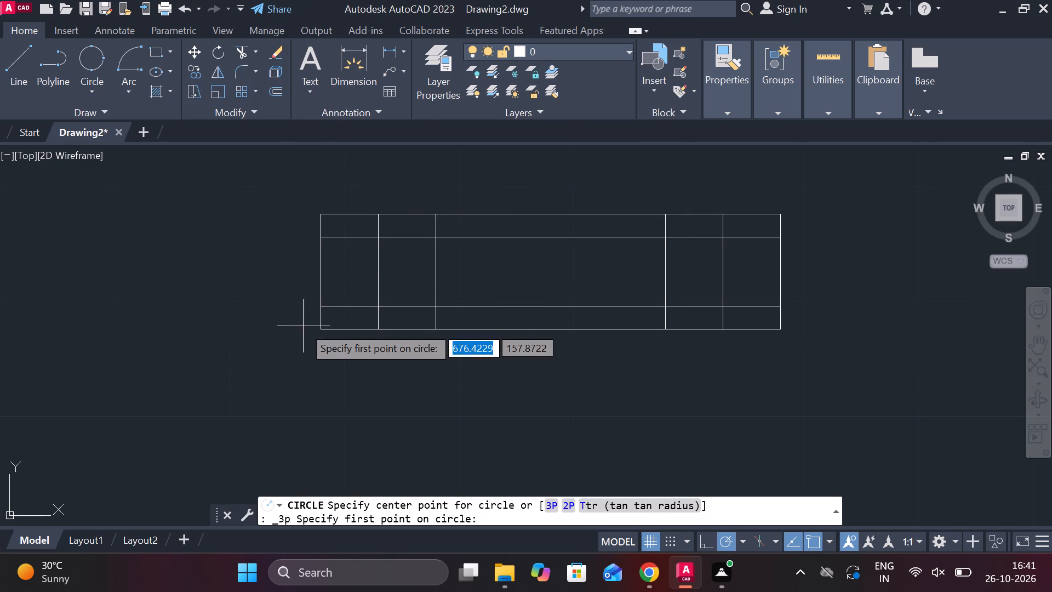
{"action": "left_click", "coordinate": [318, 306]}
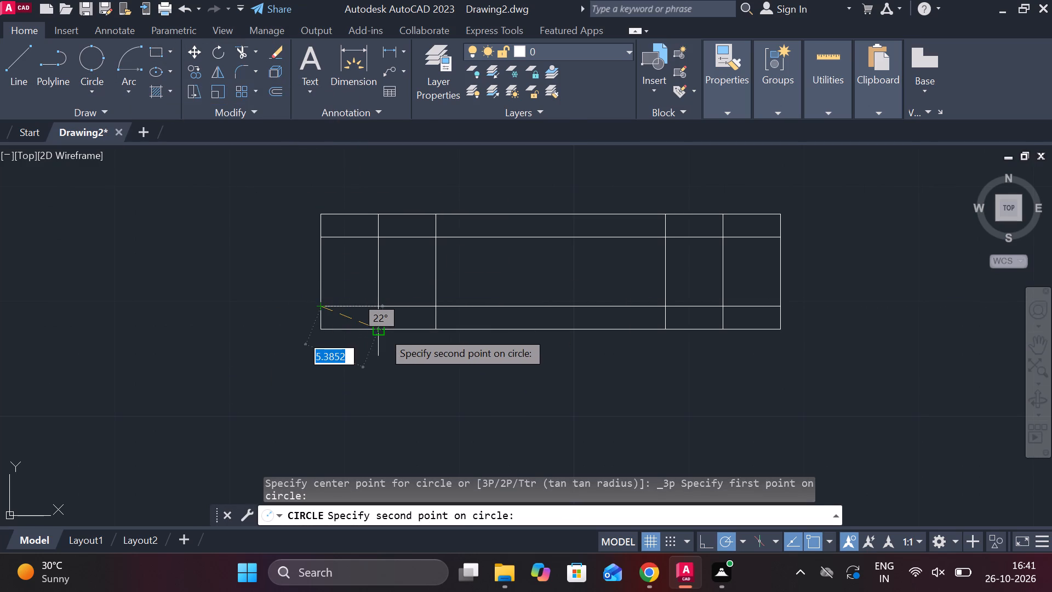
{"action": "left_click", "coordinate": [382, 331]}
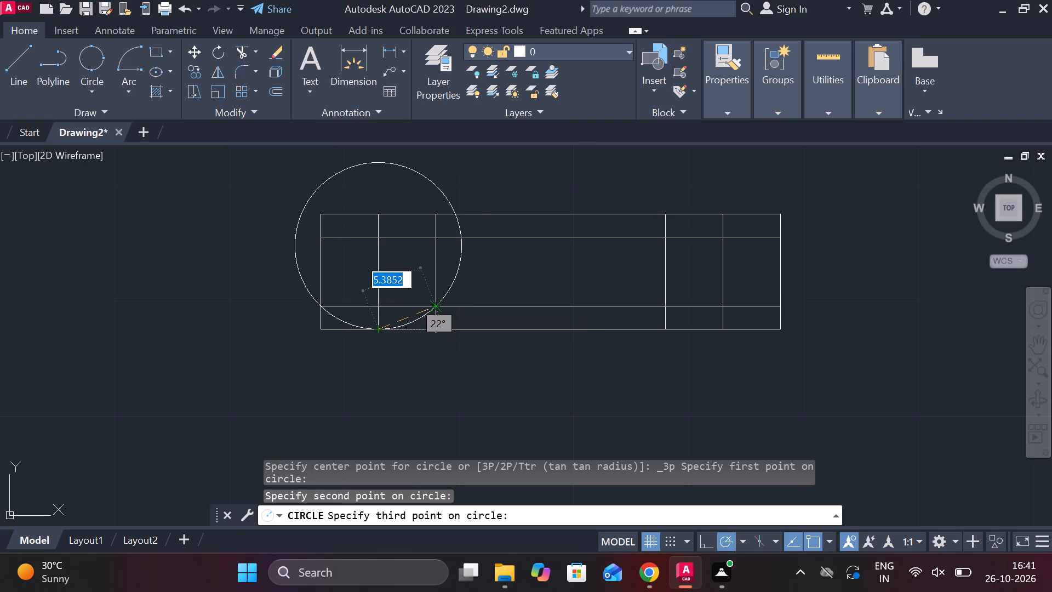
{"action": "left_click", "coordinate": [440, 309]}
Trim the circle so only its bottom arc remains inside the two lower-left cells of the grid.
{"action": "scroll", "coordinate": [561, 298], "scroll_direction": "up", "scroll_amount": 3}
{"action": "scroll", "coordinate": [561, 298], "scroll_direction": "down", "scroll_amount": 4}
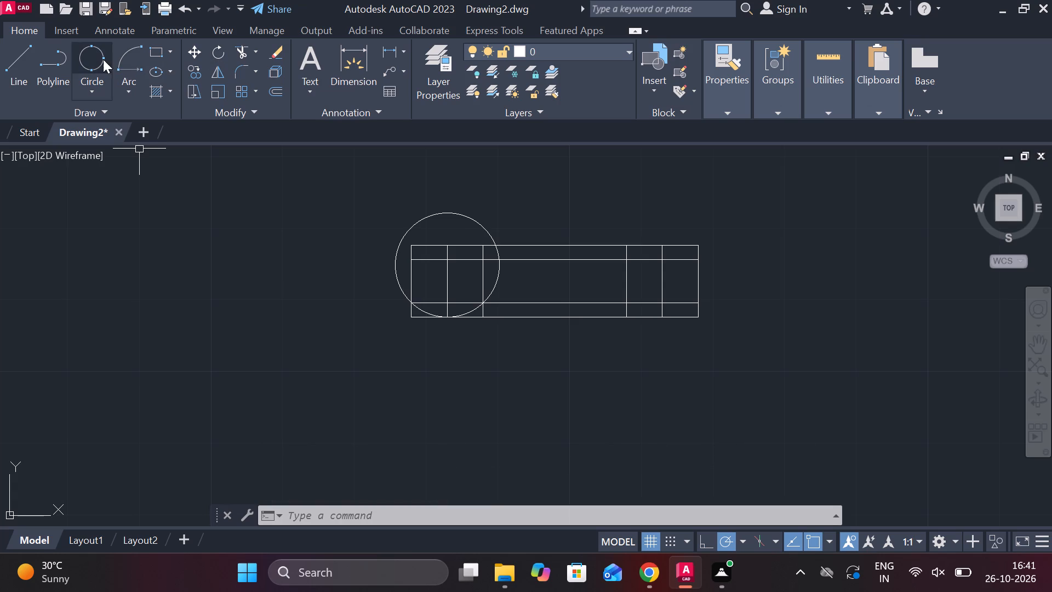
{"action": "left_click", "coordinate": [246, 52]}
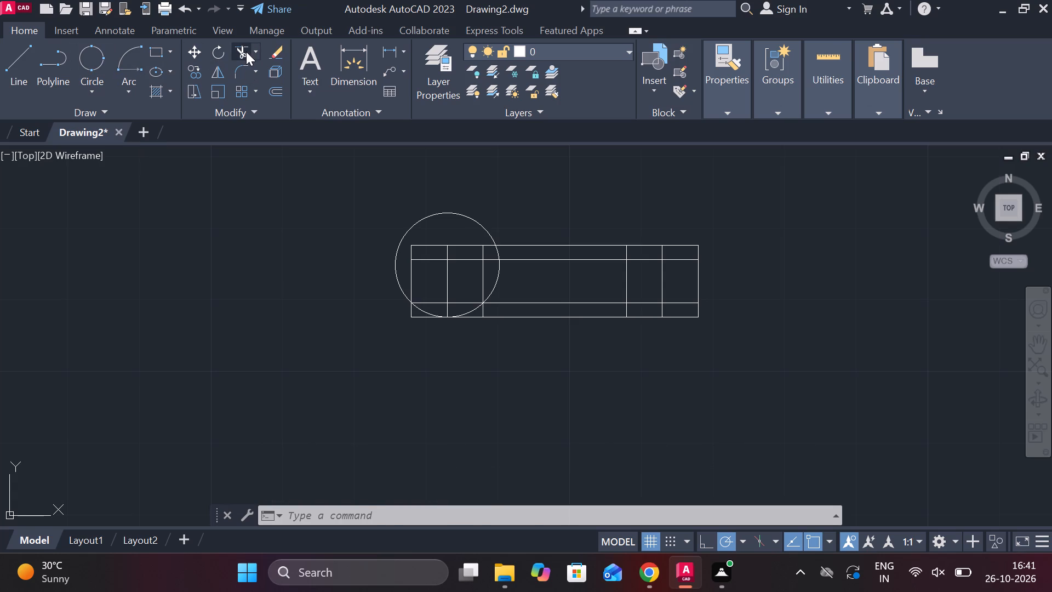
{"action": "left_click", "coordinate": [427, 215]}
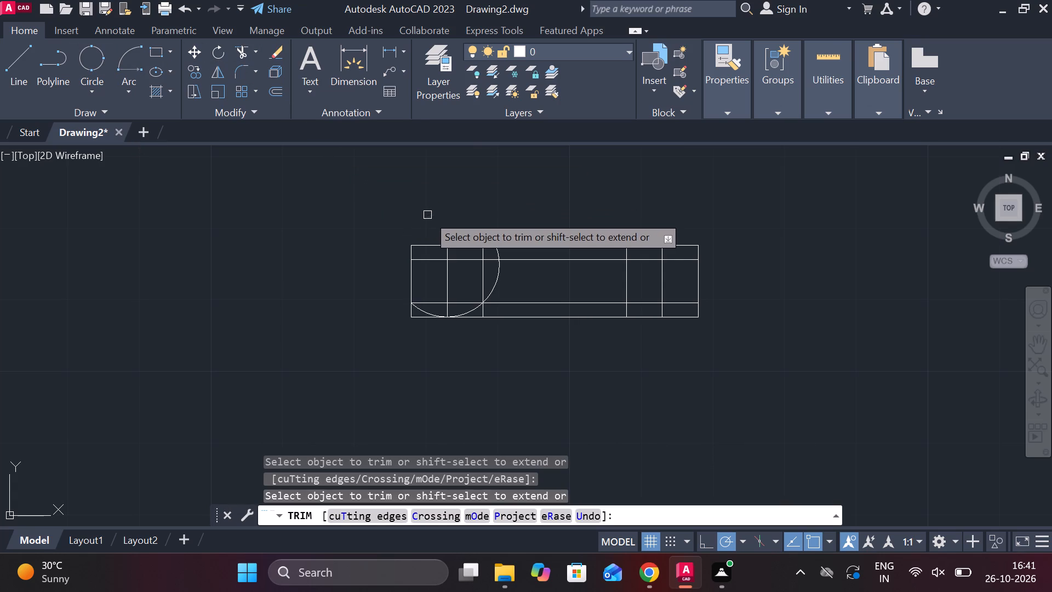
{"action": "scroll", "coordinate": [499, 251], "scroll_direction": "up", "scroll_amount": 3}
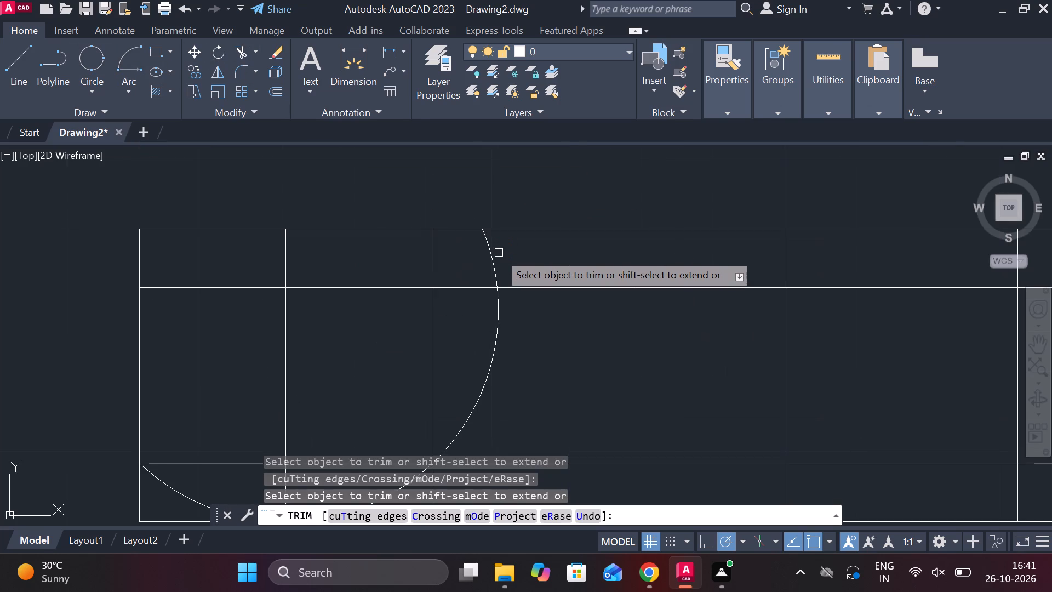
{"action": "left_click", "coordinate": [495, 259]}
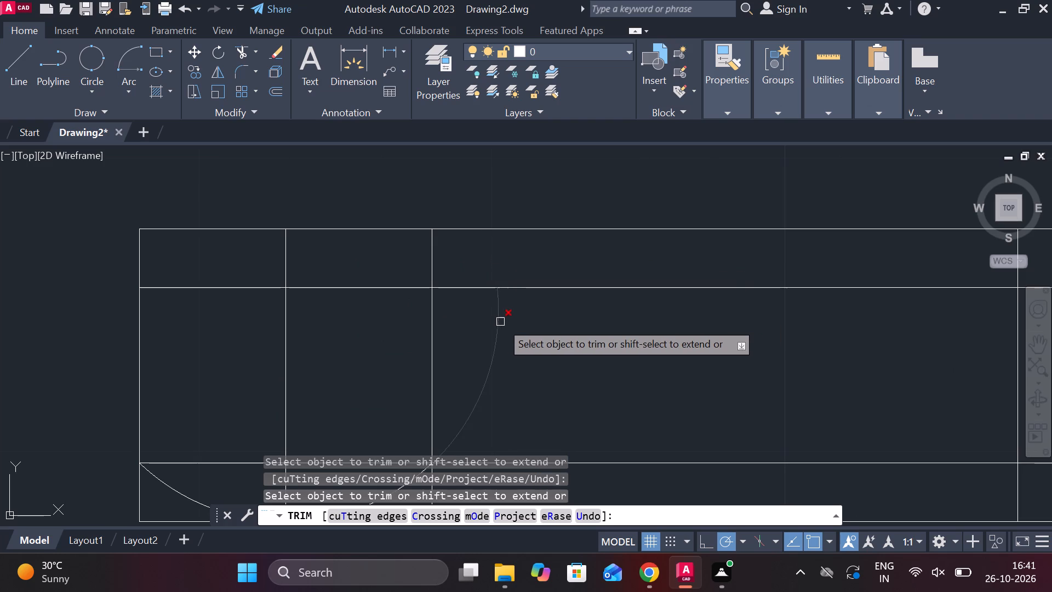
{"action": "left_click", "coordinate": [501, 322]}
{"action": "scroll", "coordinate": [513, 315], "scroll_direction": "down", "scroll_amount": 3}
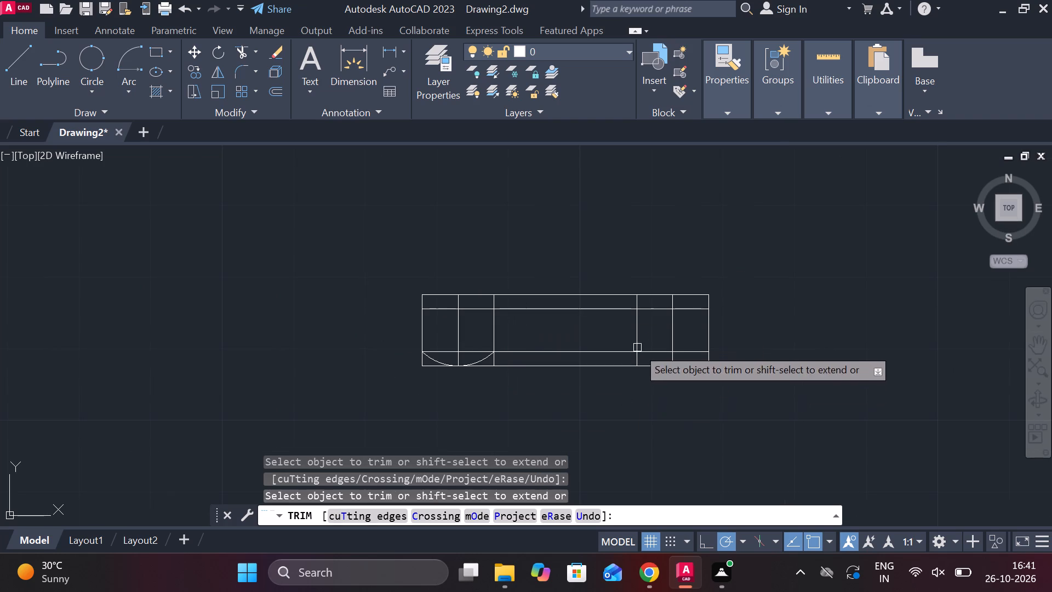
{"action": "key", "text": "Escape"}
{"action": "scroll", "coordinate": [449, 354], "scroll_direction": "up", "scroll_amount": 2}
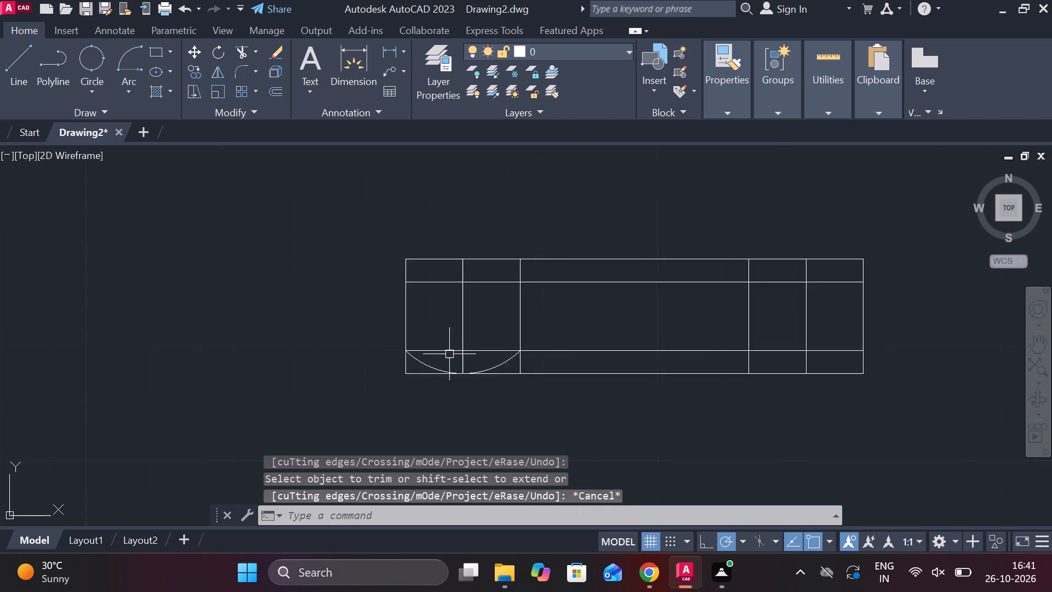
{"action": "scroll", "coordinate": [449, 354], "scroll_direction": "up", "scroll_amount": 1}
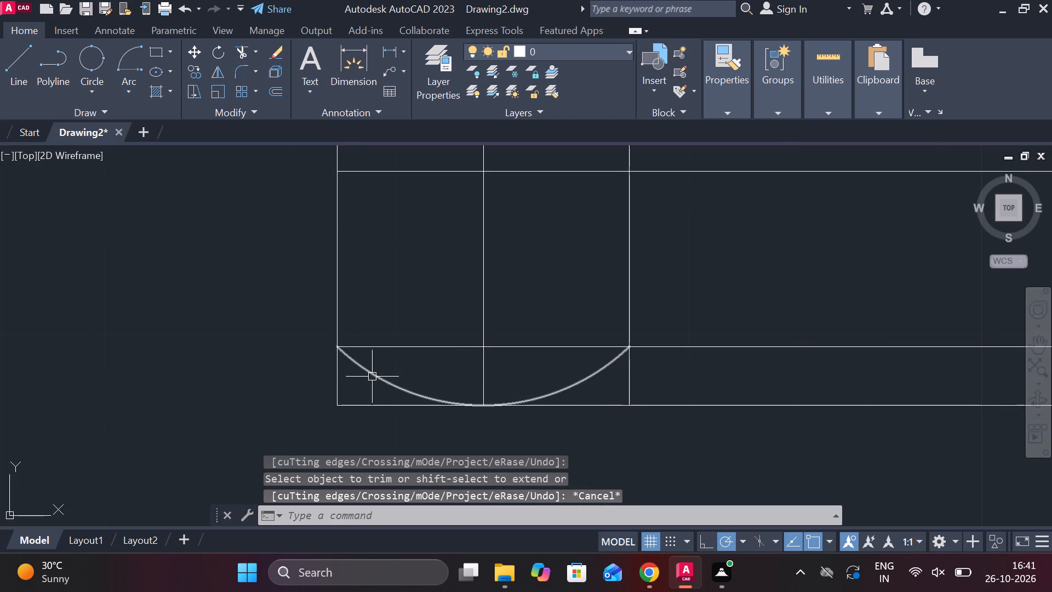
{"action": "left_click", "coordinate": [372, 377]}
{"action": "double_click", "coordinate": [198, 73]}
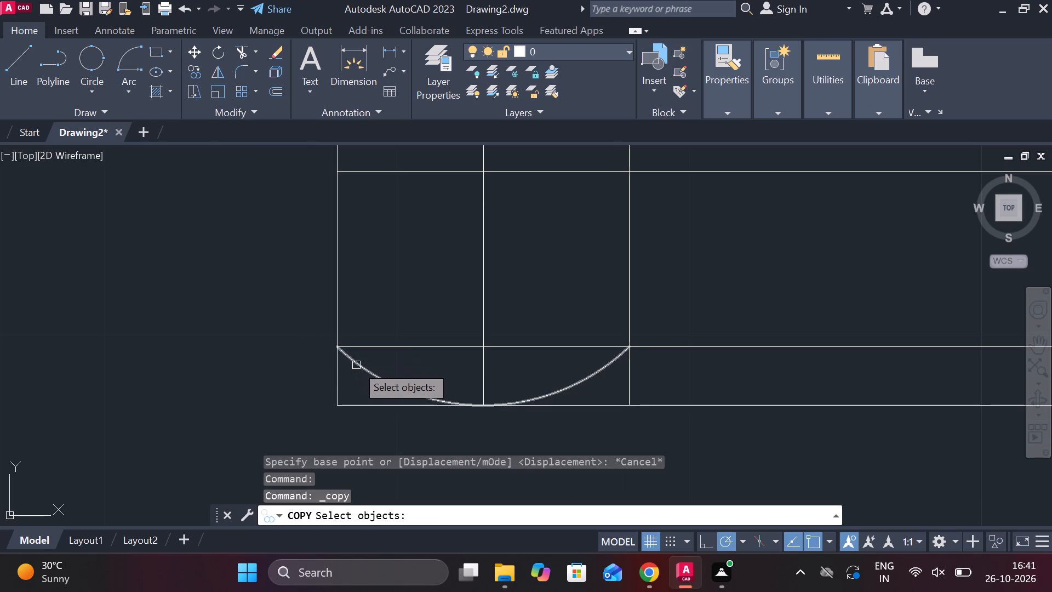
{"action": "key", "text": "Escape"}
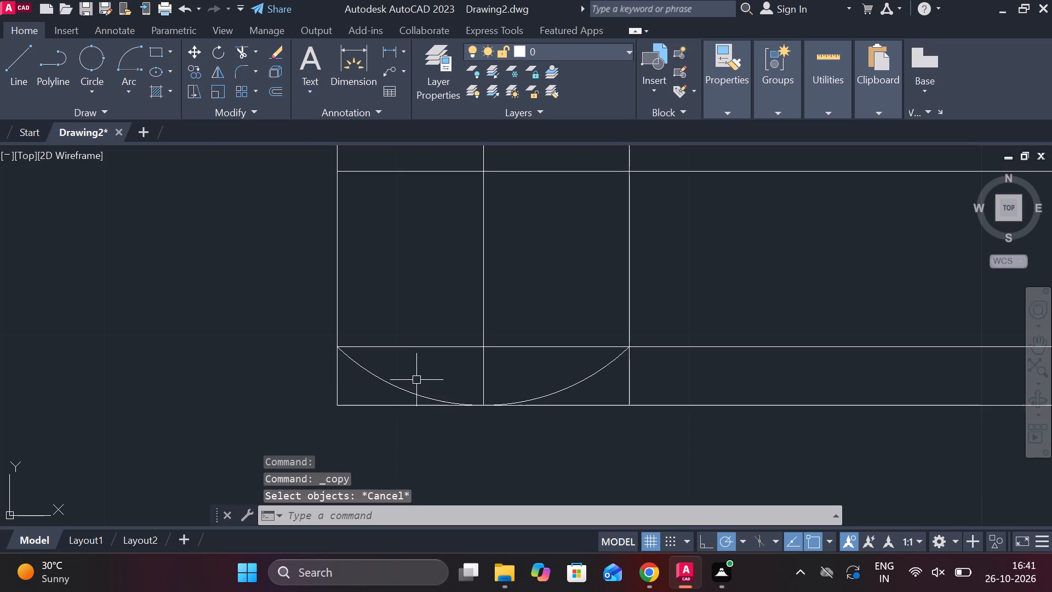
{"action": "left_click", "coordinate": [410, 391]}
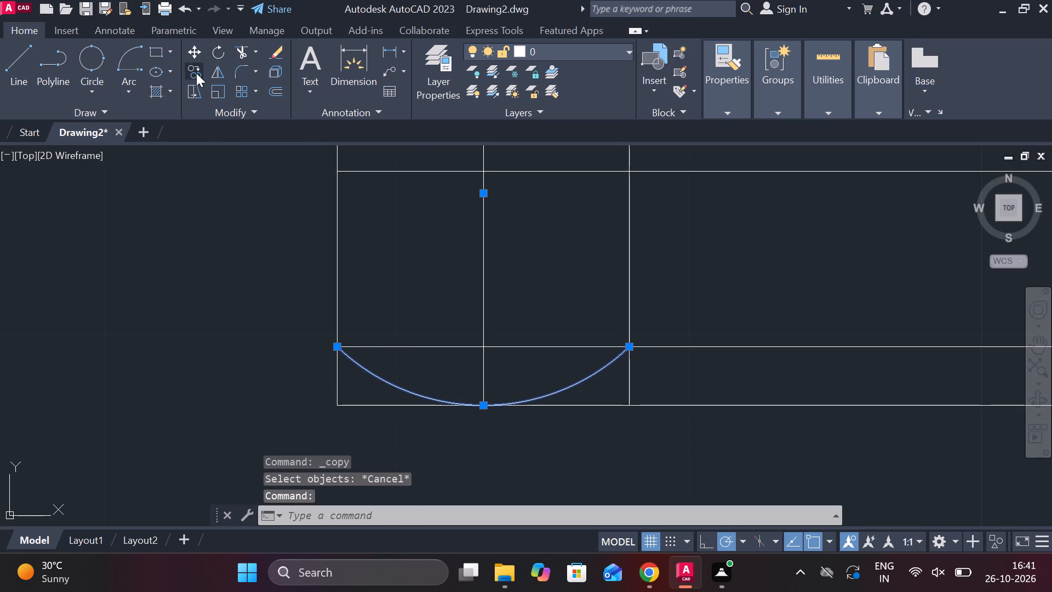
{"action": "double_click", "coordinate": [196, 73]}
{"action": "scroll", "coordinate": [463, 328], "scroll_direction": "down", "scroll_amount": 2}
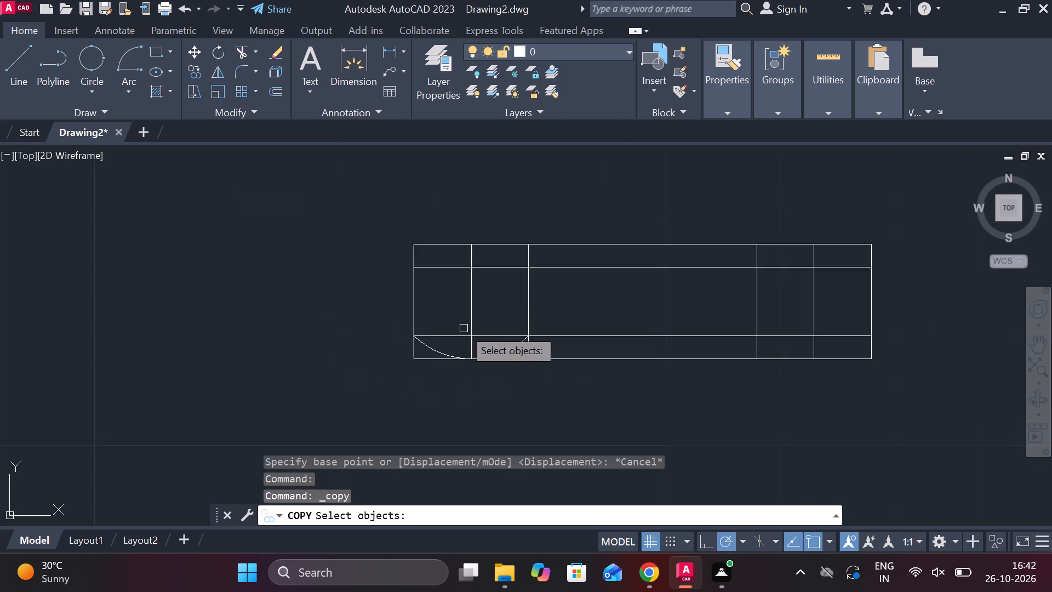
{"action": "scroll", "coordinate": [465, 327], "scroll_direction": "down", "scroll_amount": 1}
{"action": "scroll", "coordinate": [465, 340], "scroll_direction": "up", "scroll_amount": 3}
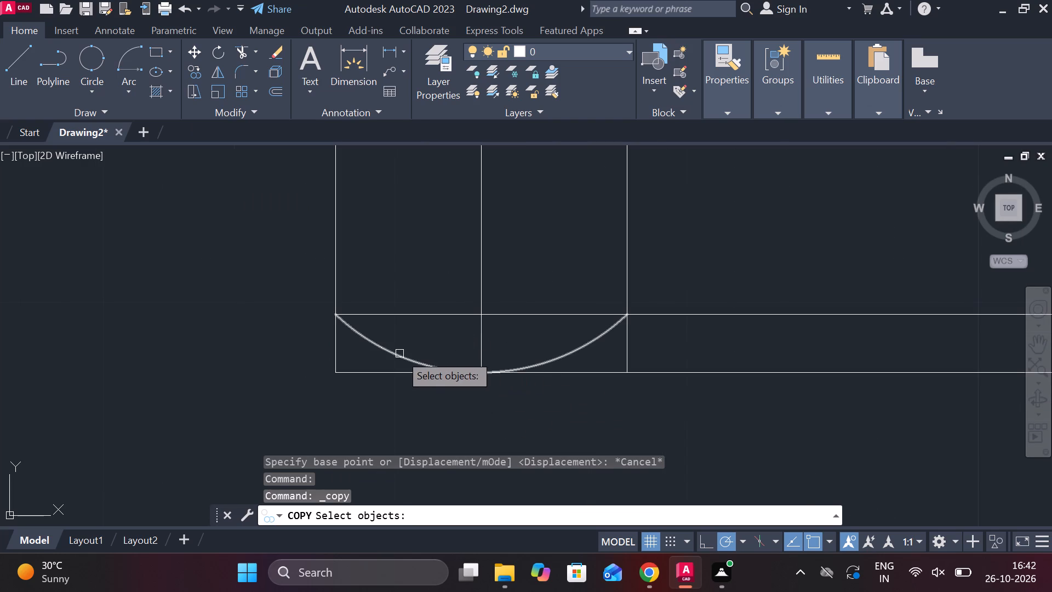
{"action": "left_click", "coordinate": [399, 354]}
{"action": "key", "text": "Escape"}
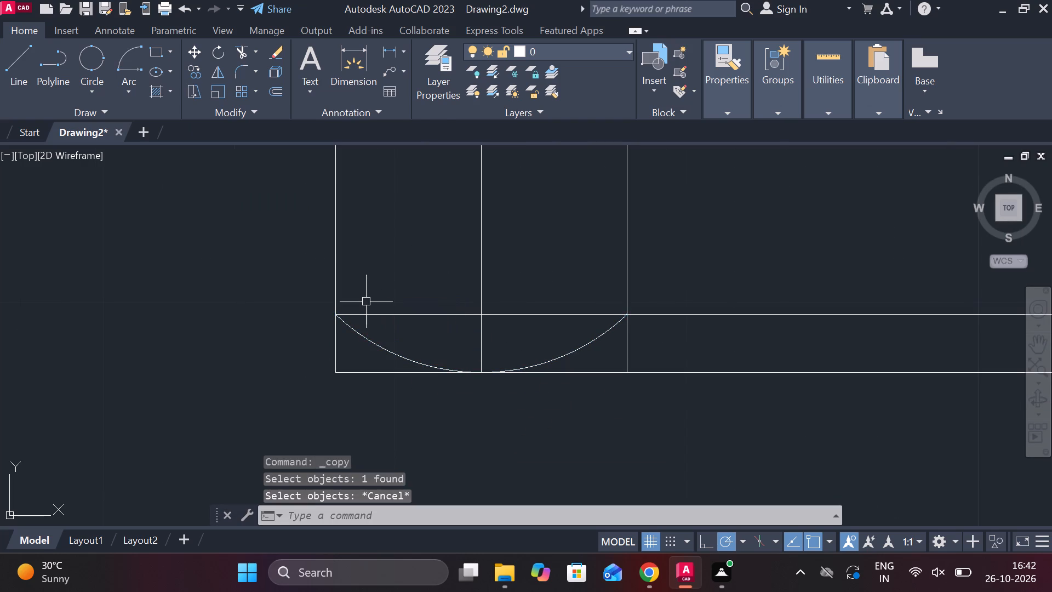
Copy the arc from its left endpoint 30 units horizontally into the two lower-right cells of the grid.
{"action": "left_click", "coordinate": [379, 346]}
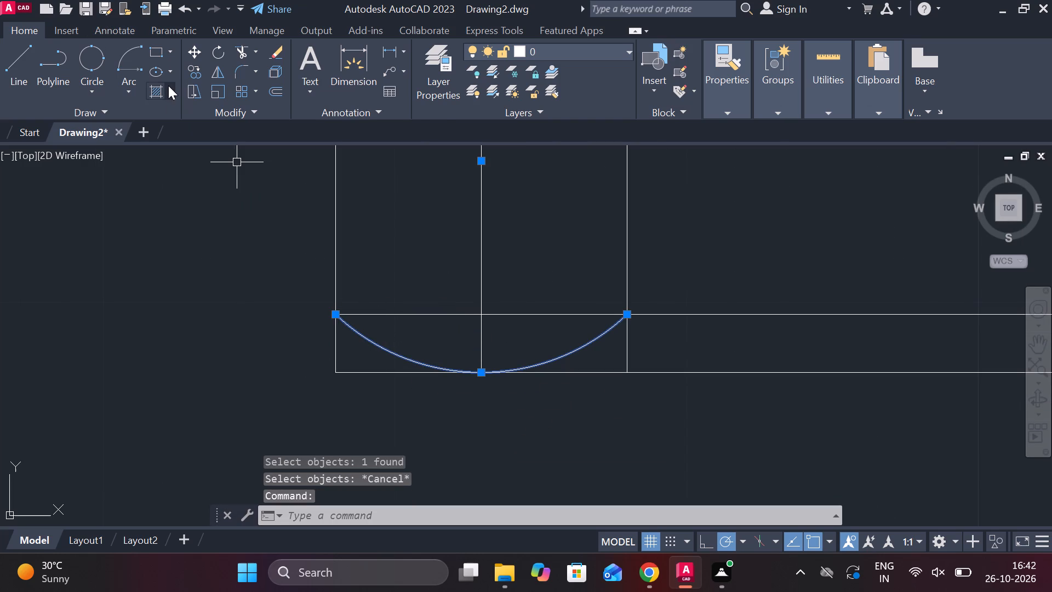
{"action": "left_click", "coordinate": [188, 71]}
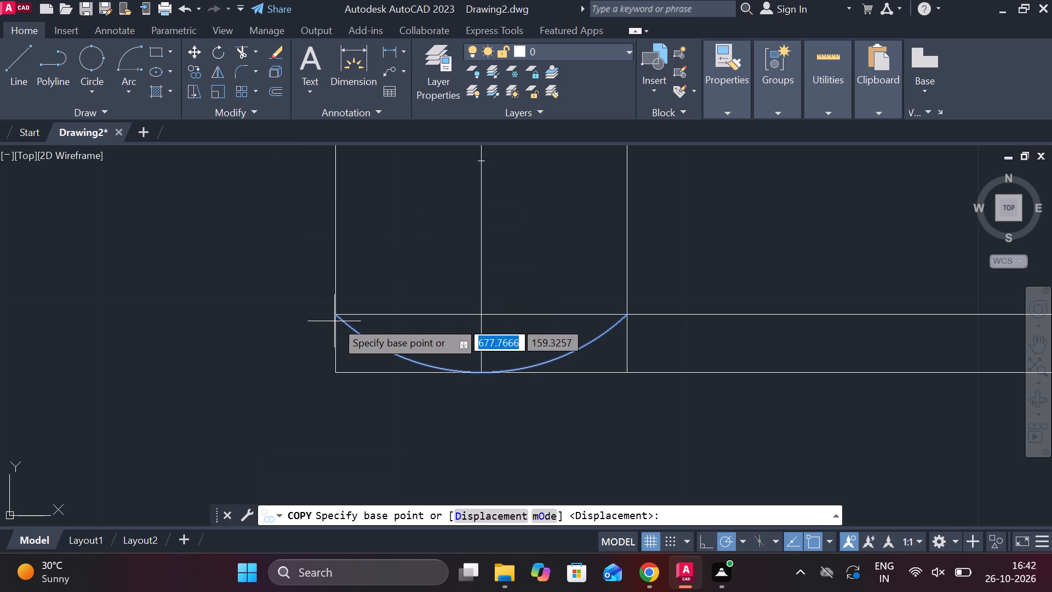
{"action": "left_click", "coordinate": [337, 319]}
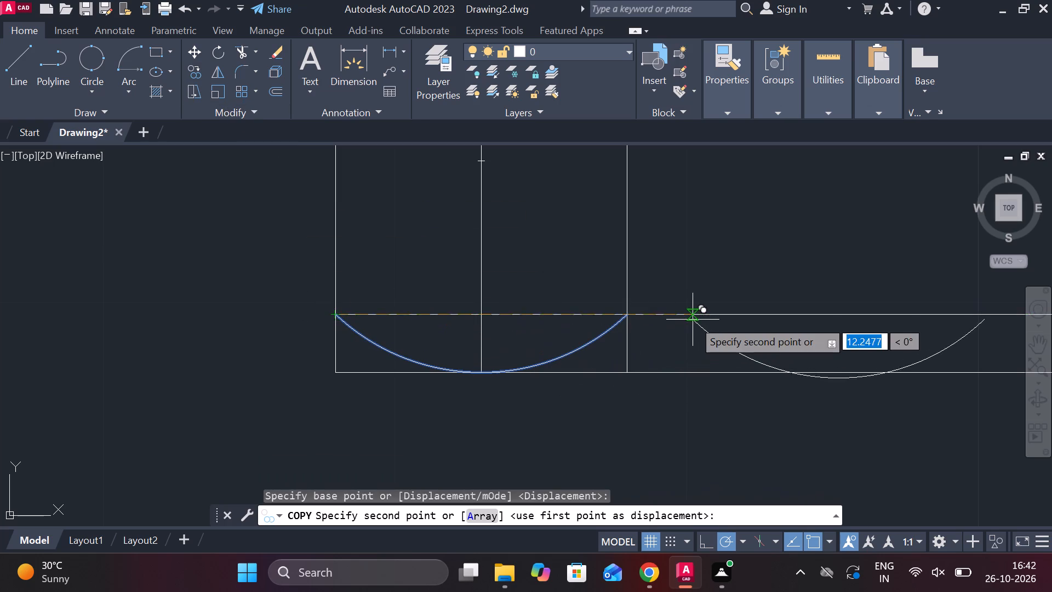
{"action": "scroll", "coordinate": [711, 258], "scroll_direction": "down", "scroll_amount": 4}
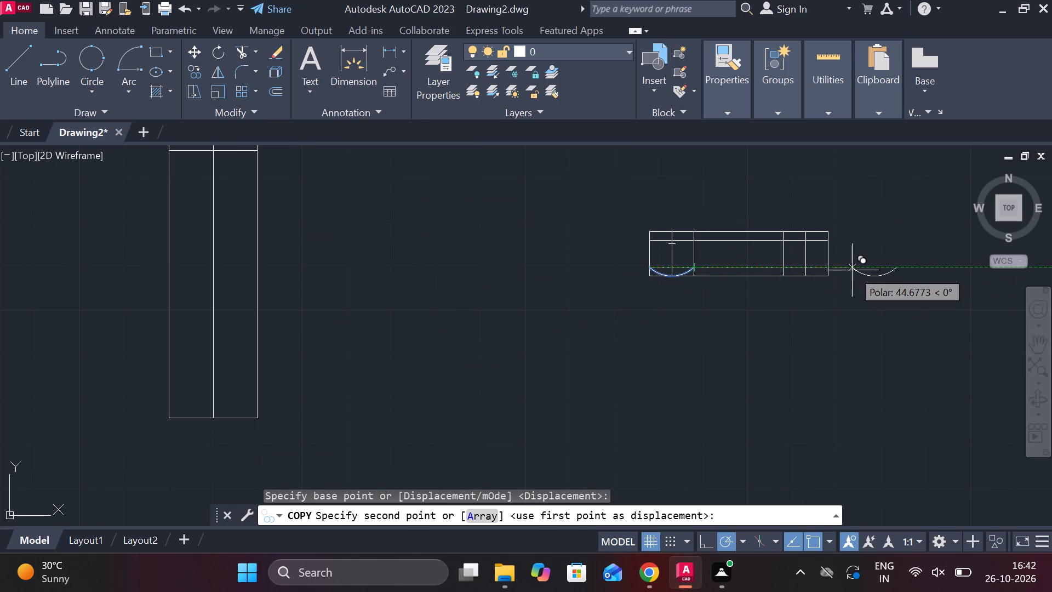
{"action": "scroll", "coordinate": [852, 270], "scroll_direction": "down", "scroll_amount": 3}
{"action": "scroll", "coordinate": [852, 270], "scroll_direction": "up", "scroll_amount": 6}
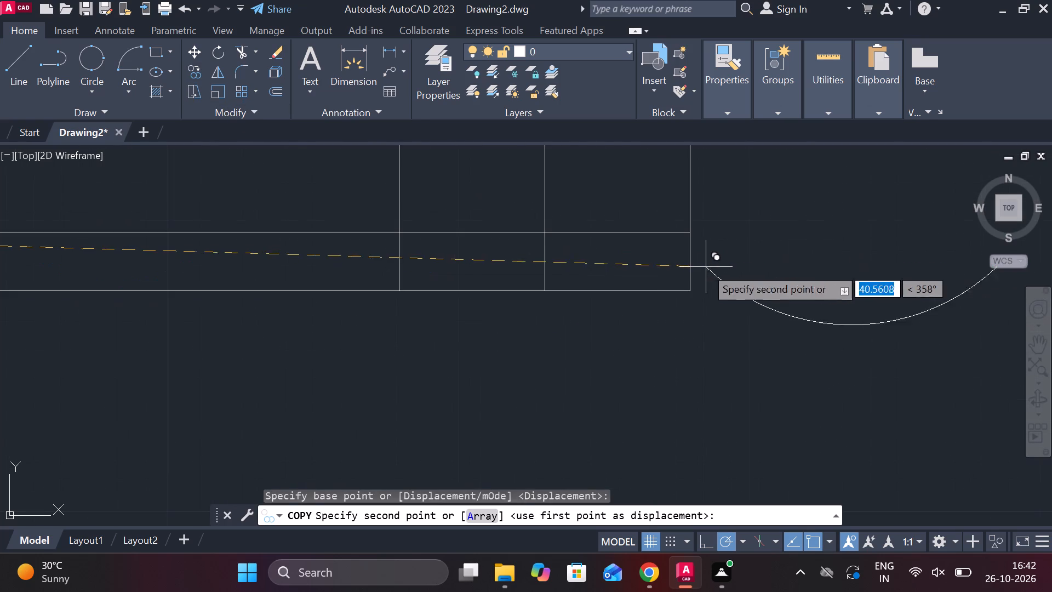
{"action": "left_click", "coordinate": [395, 235]}
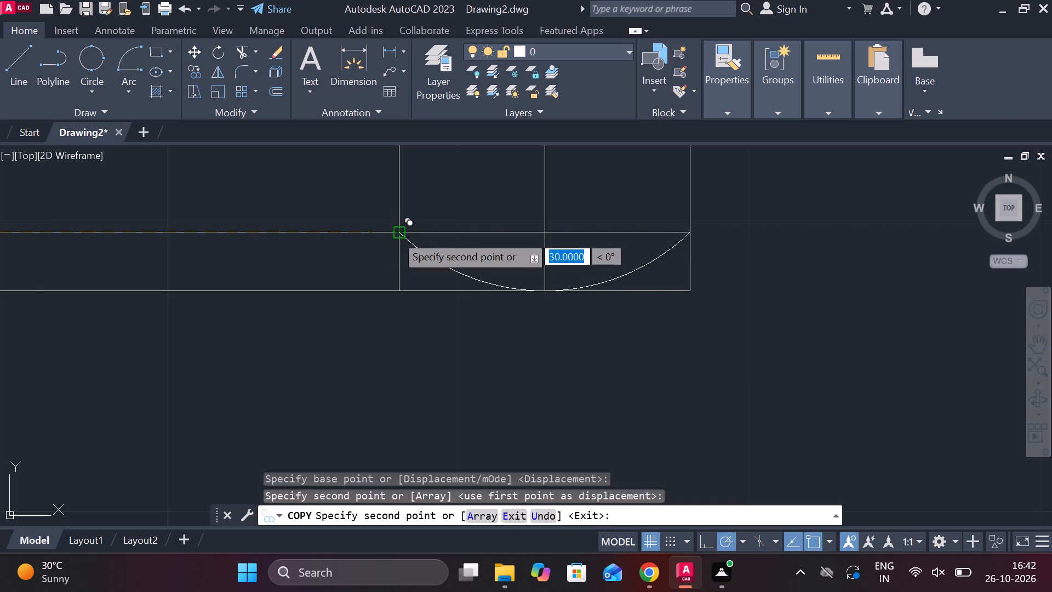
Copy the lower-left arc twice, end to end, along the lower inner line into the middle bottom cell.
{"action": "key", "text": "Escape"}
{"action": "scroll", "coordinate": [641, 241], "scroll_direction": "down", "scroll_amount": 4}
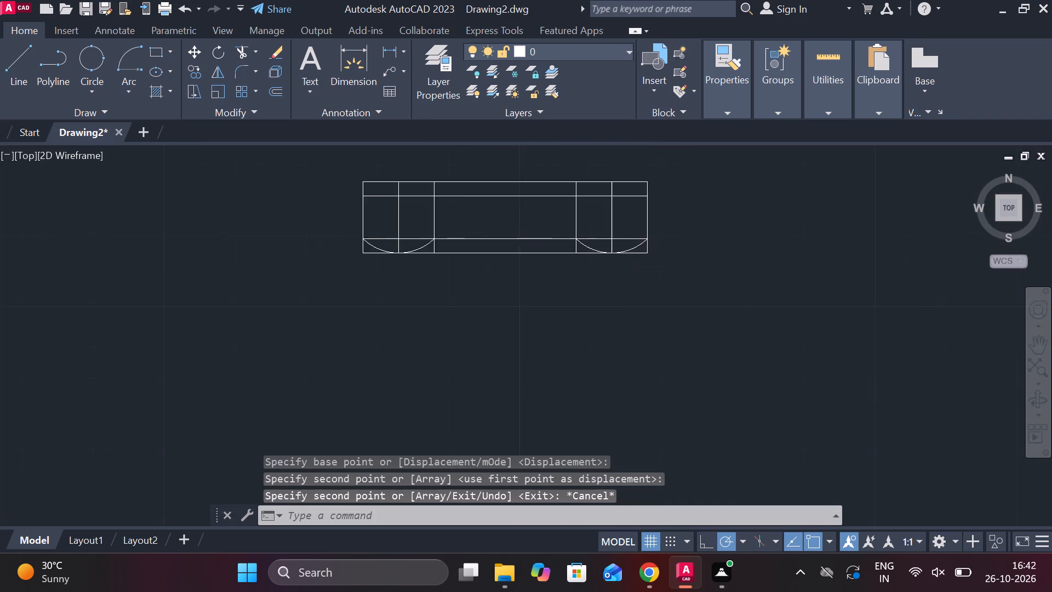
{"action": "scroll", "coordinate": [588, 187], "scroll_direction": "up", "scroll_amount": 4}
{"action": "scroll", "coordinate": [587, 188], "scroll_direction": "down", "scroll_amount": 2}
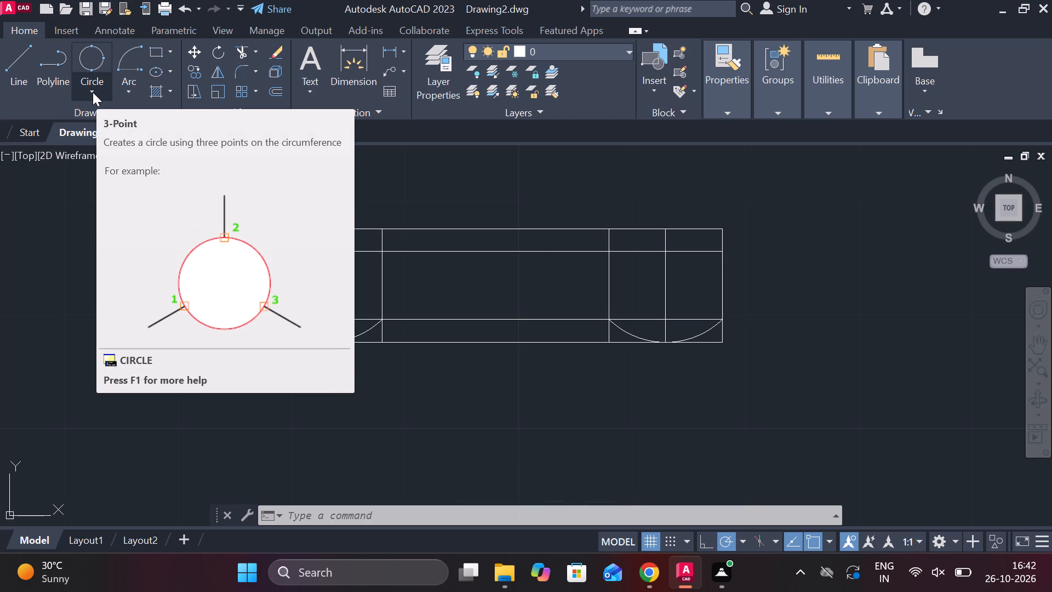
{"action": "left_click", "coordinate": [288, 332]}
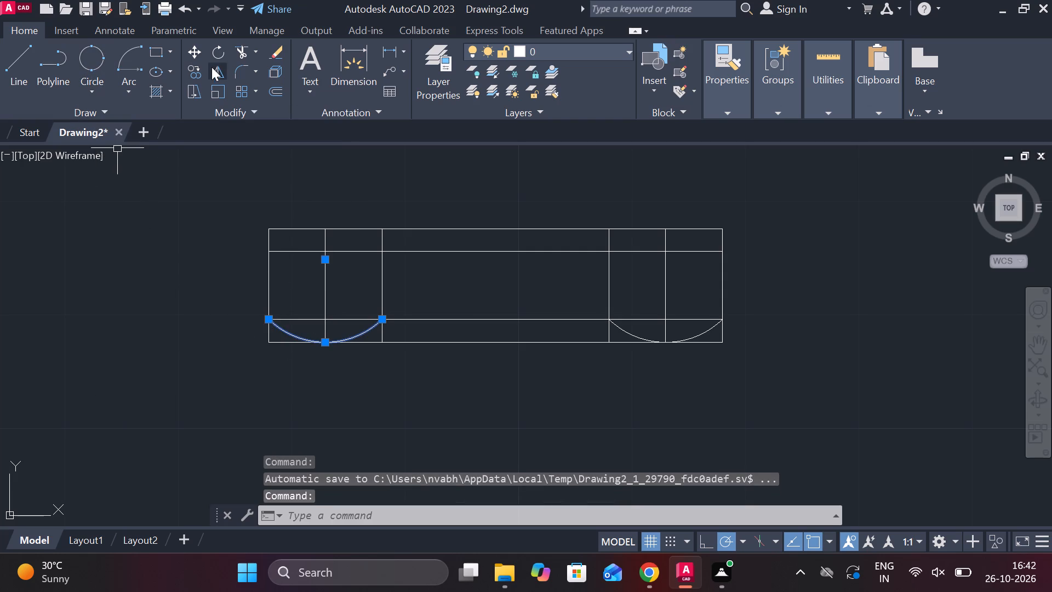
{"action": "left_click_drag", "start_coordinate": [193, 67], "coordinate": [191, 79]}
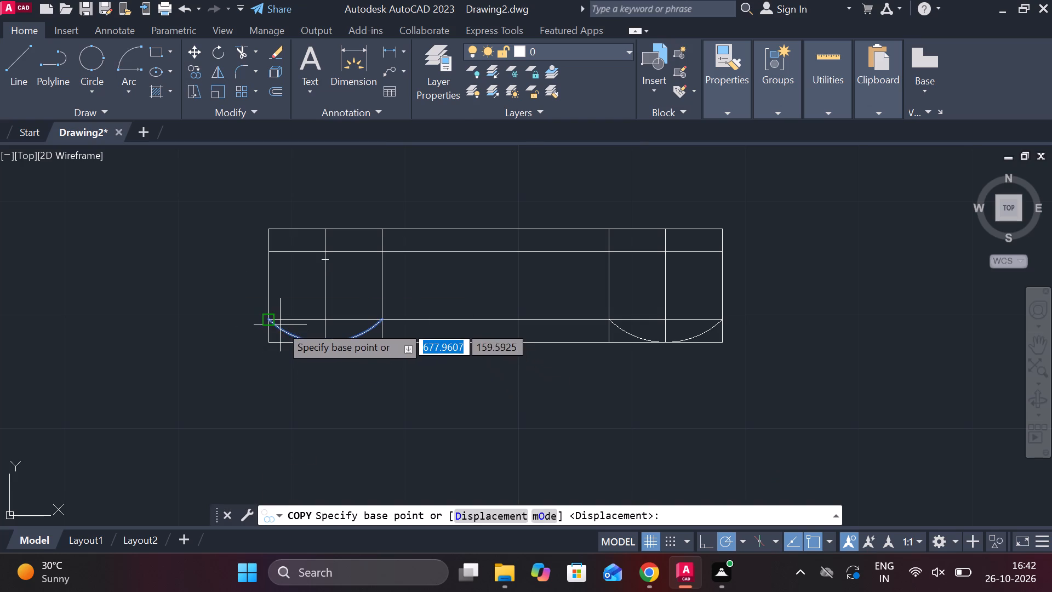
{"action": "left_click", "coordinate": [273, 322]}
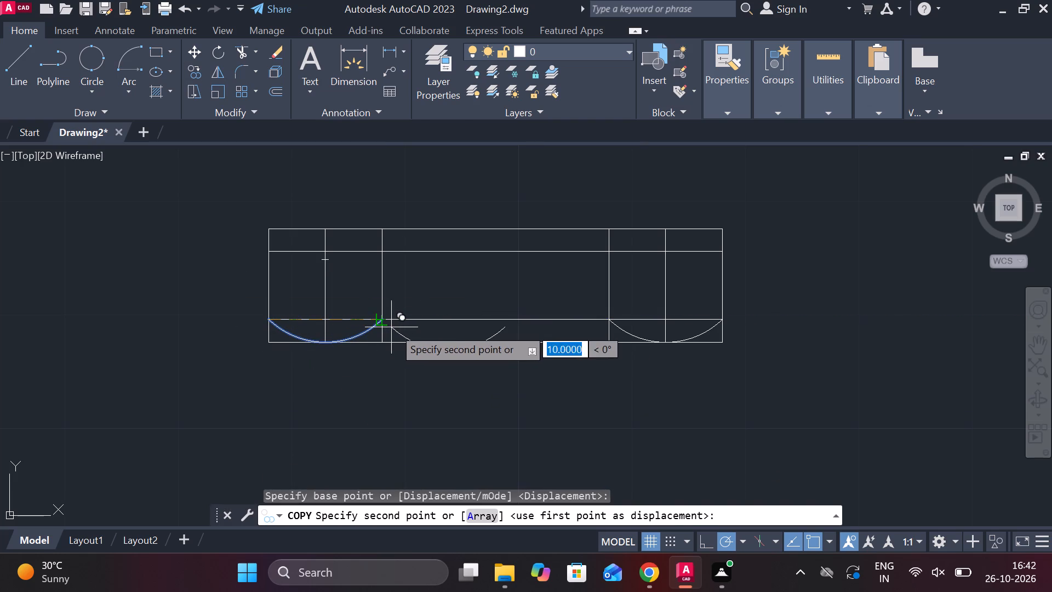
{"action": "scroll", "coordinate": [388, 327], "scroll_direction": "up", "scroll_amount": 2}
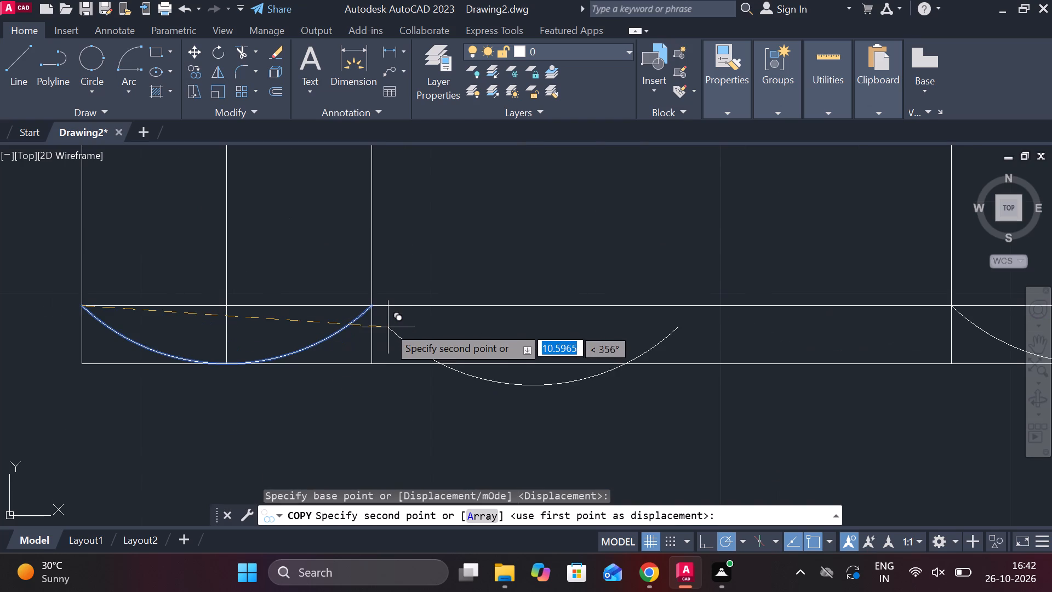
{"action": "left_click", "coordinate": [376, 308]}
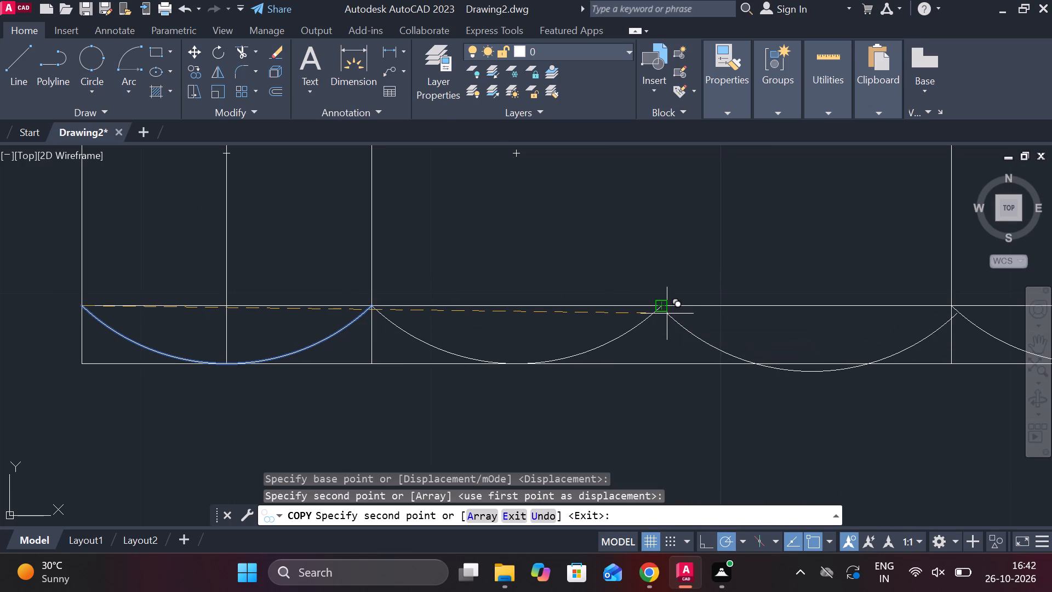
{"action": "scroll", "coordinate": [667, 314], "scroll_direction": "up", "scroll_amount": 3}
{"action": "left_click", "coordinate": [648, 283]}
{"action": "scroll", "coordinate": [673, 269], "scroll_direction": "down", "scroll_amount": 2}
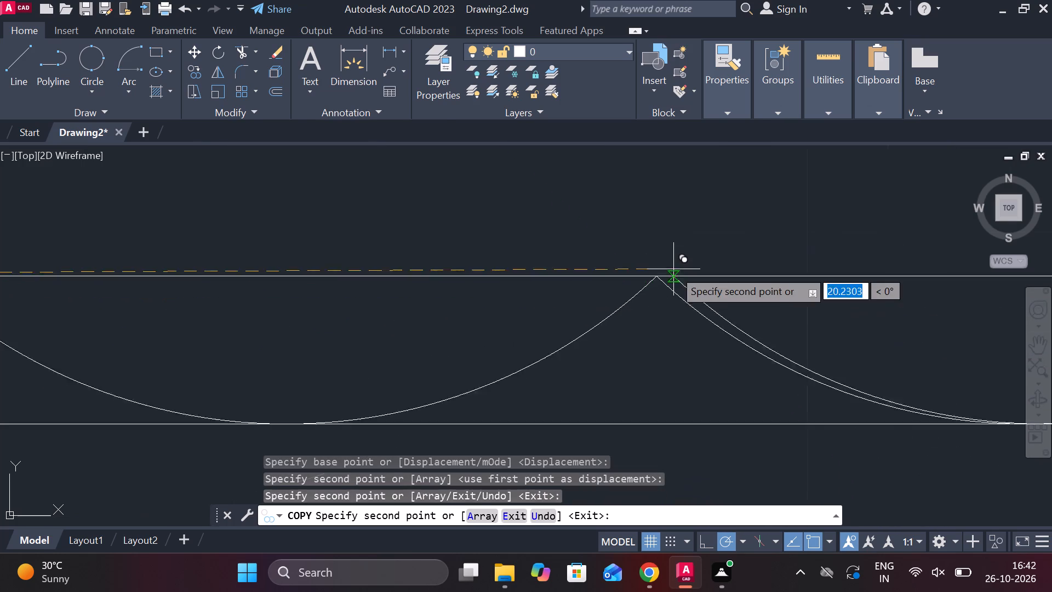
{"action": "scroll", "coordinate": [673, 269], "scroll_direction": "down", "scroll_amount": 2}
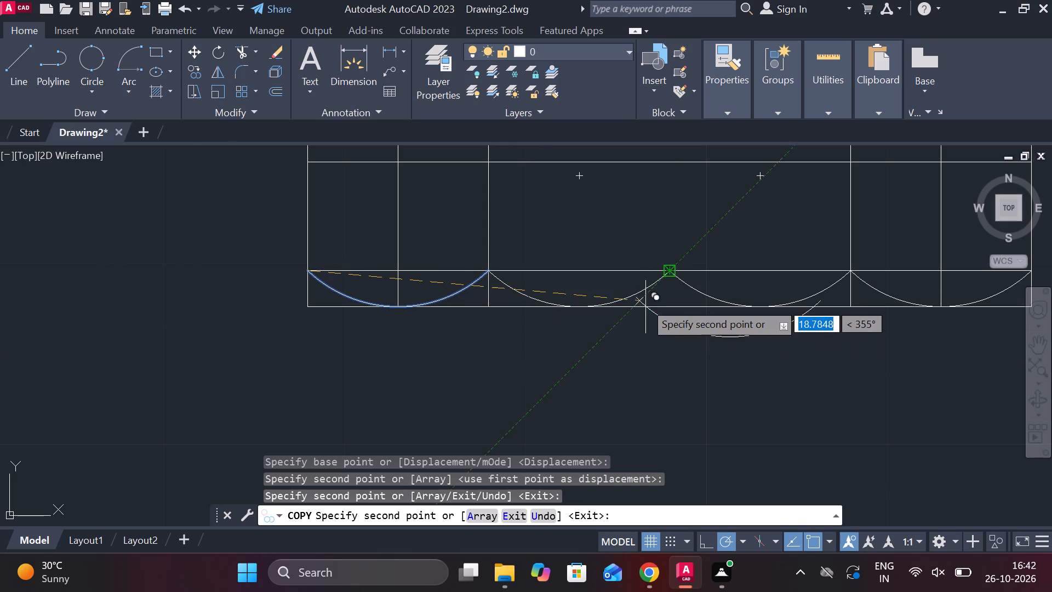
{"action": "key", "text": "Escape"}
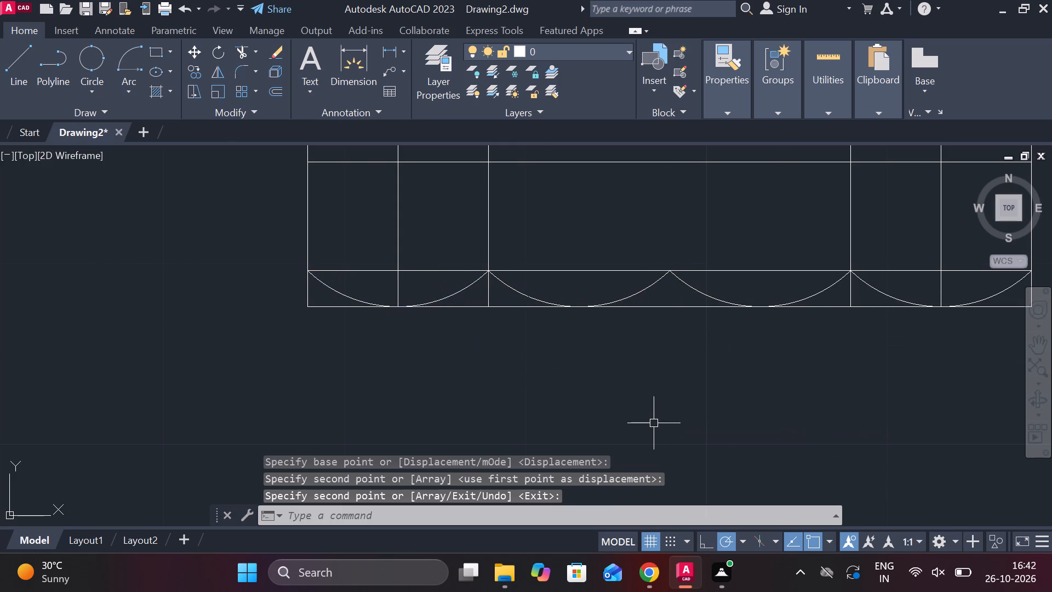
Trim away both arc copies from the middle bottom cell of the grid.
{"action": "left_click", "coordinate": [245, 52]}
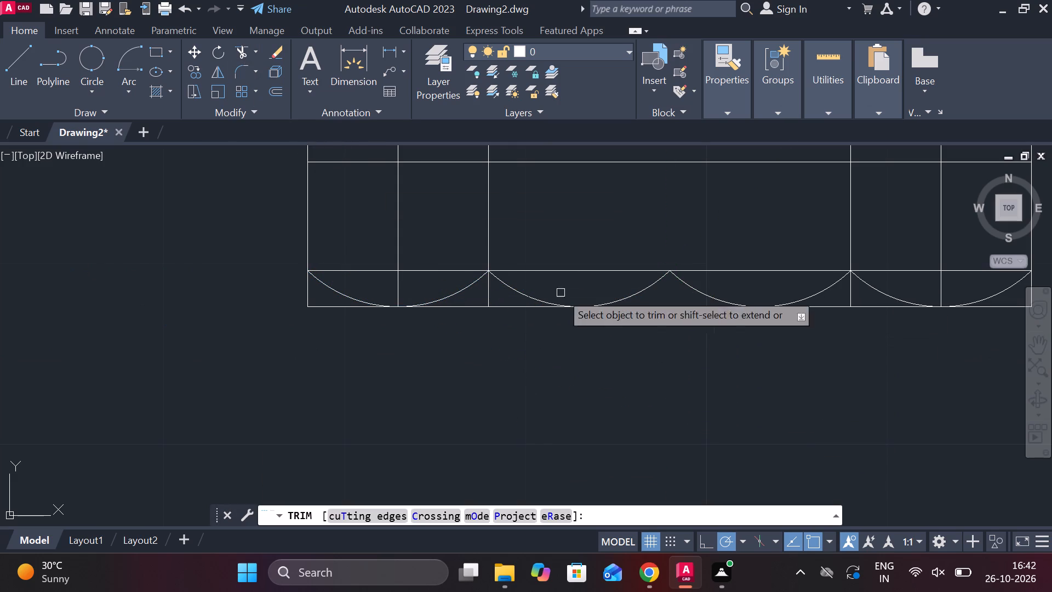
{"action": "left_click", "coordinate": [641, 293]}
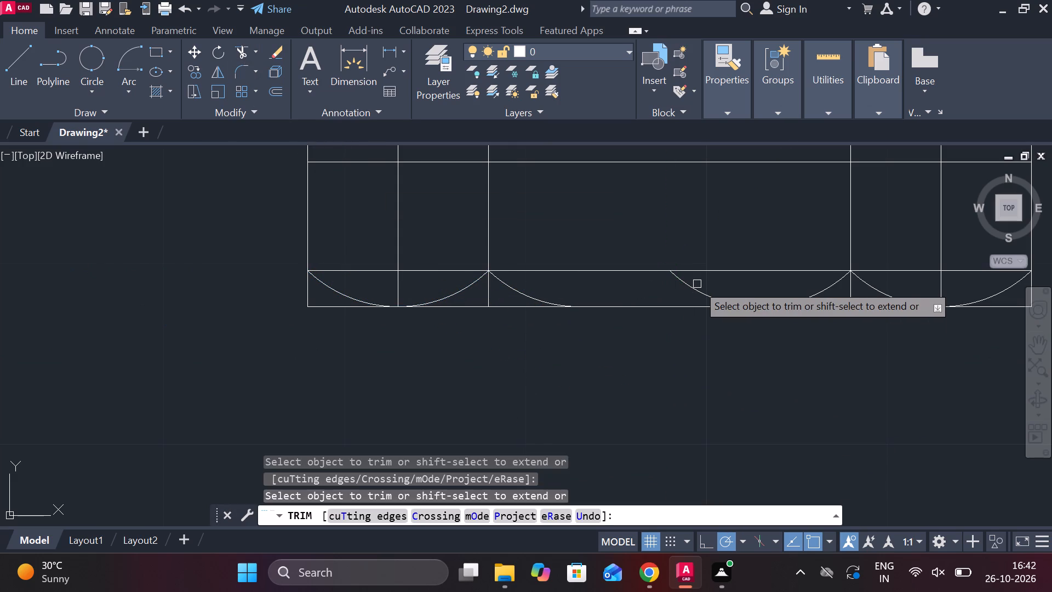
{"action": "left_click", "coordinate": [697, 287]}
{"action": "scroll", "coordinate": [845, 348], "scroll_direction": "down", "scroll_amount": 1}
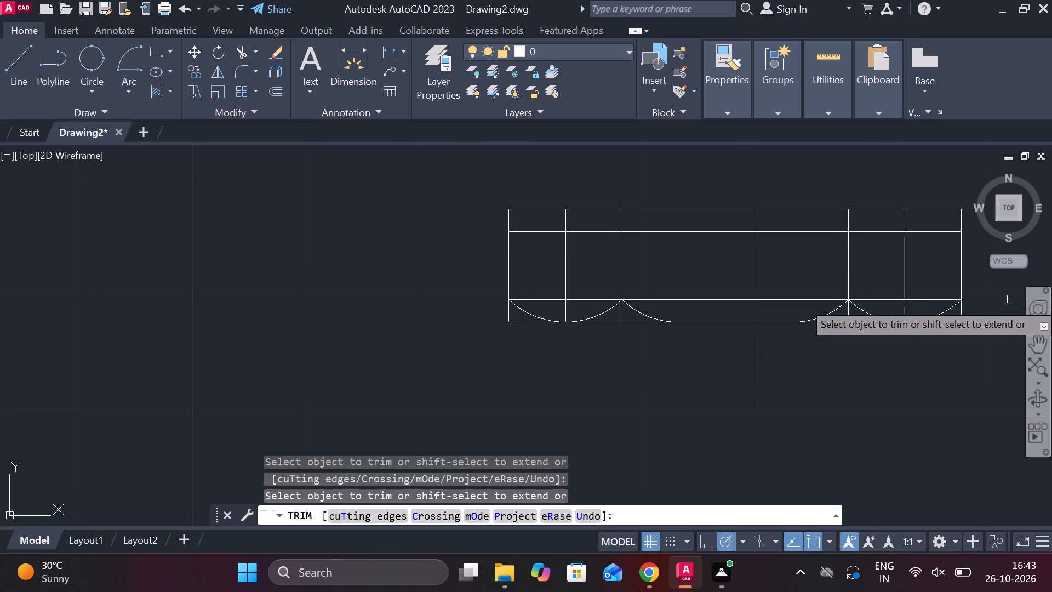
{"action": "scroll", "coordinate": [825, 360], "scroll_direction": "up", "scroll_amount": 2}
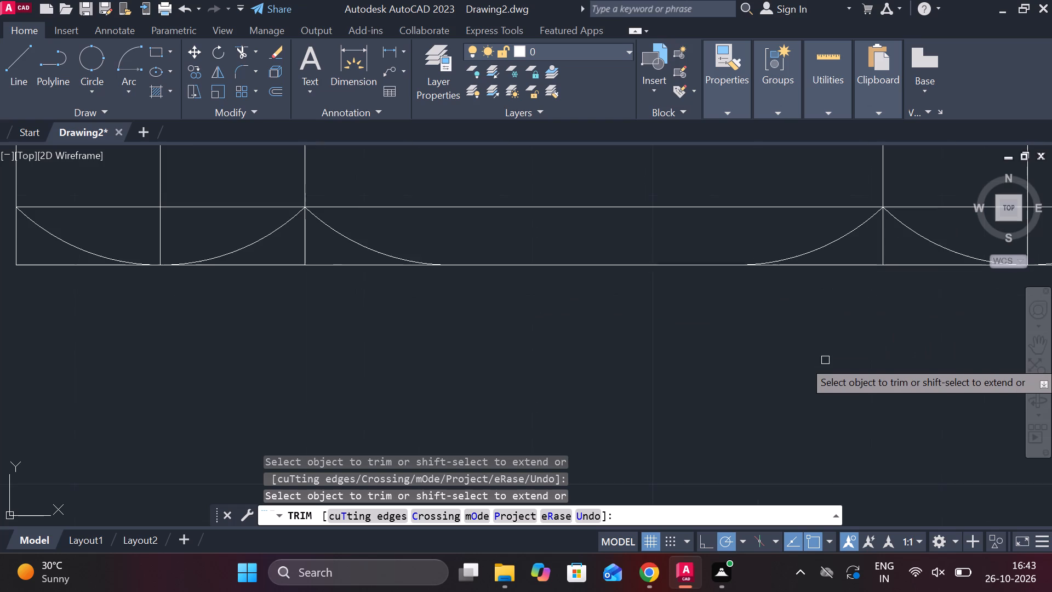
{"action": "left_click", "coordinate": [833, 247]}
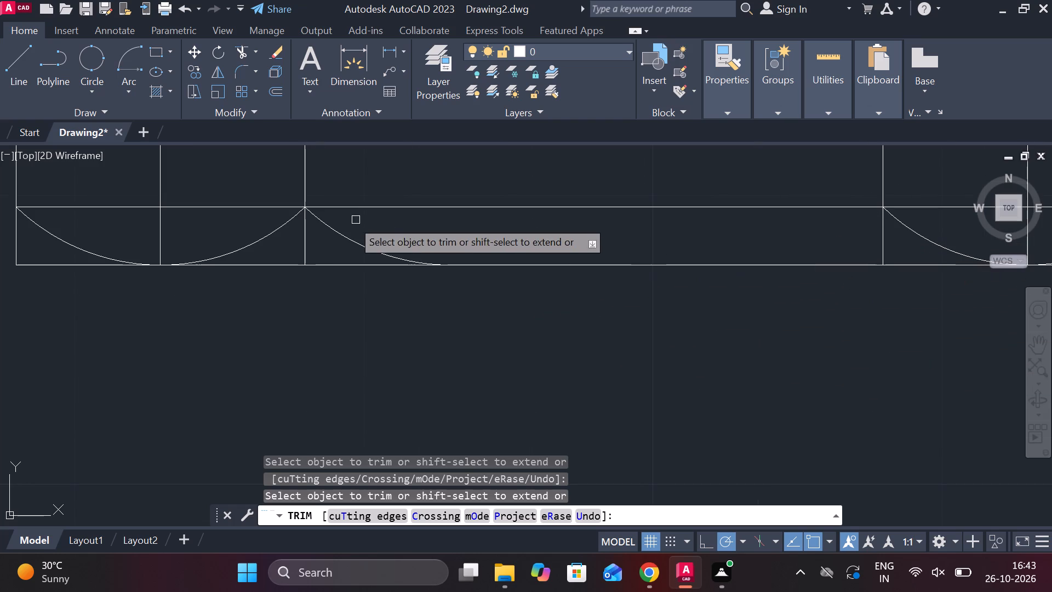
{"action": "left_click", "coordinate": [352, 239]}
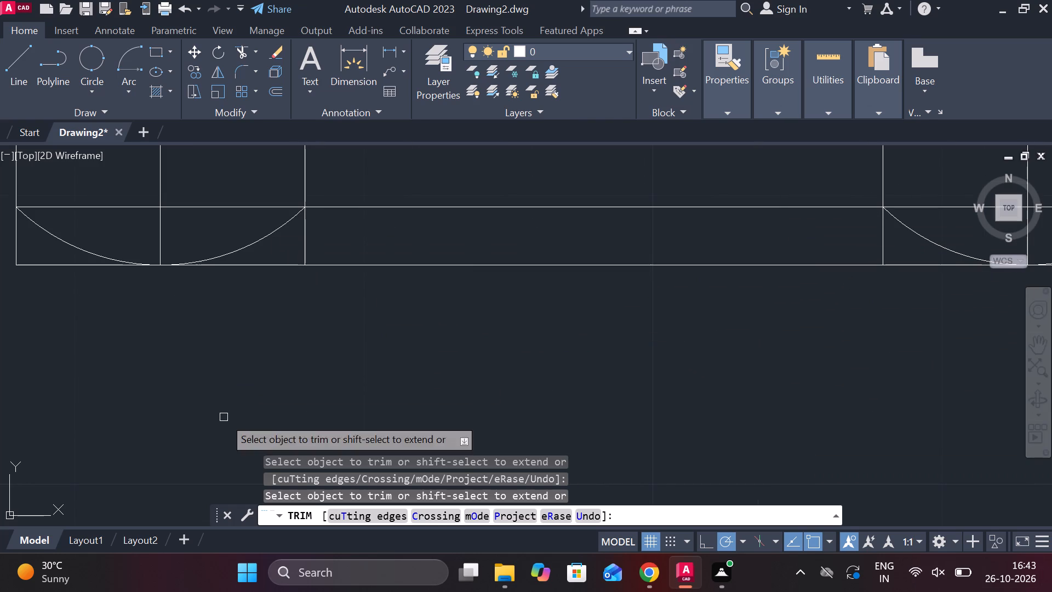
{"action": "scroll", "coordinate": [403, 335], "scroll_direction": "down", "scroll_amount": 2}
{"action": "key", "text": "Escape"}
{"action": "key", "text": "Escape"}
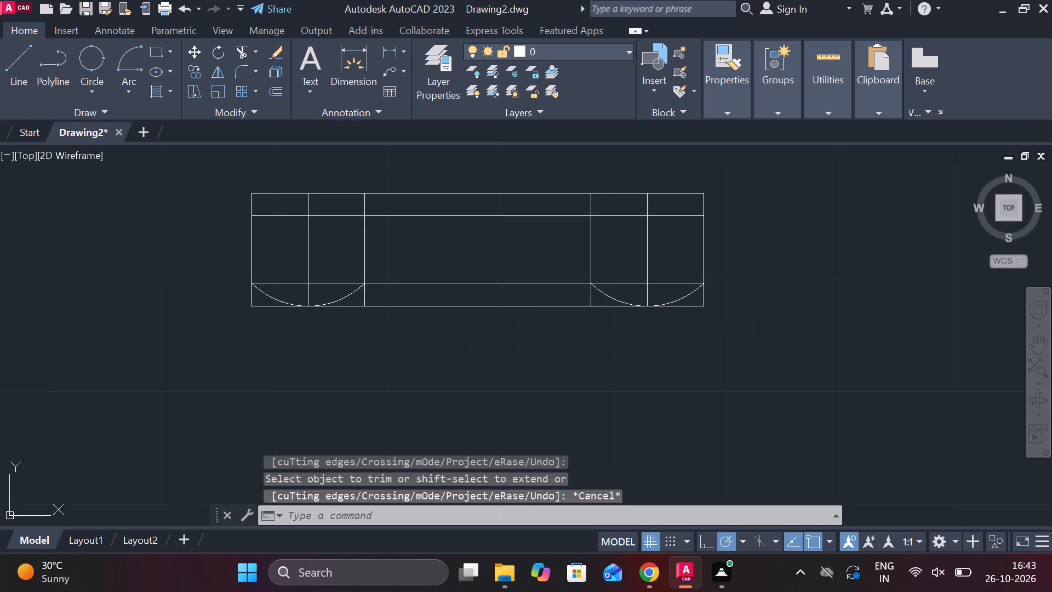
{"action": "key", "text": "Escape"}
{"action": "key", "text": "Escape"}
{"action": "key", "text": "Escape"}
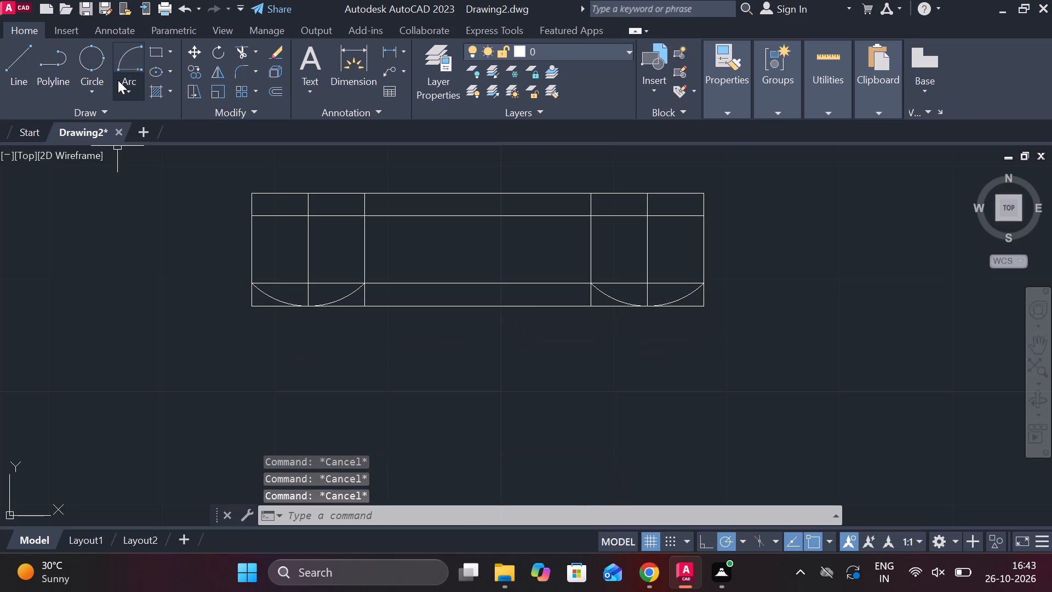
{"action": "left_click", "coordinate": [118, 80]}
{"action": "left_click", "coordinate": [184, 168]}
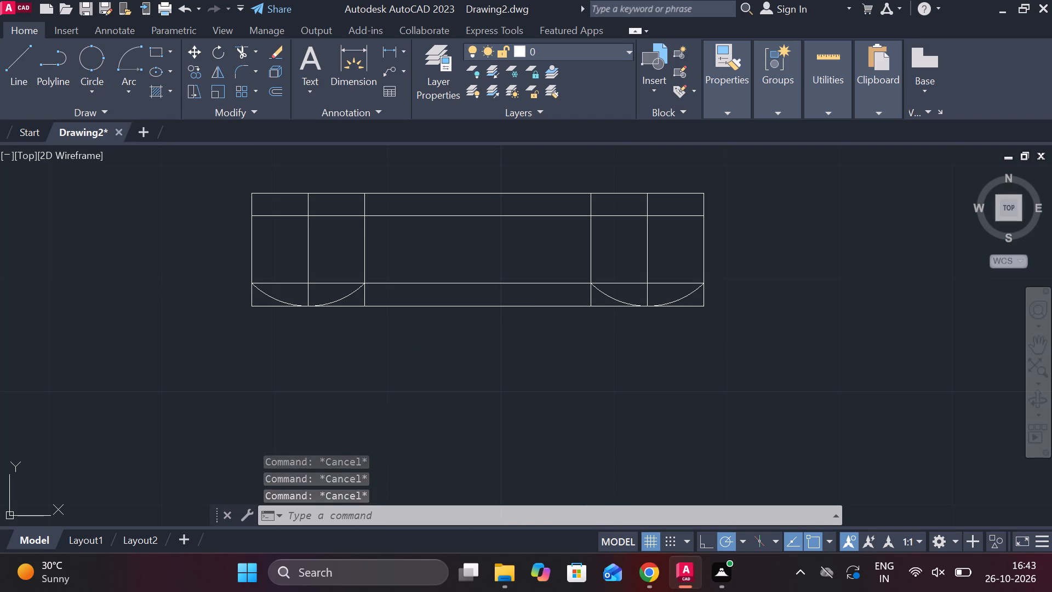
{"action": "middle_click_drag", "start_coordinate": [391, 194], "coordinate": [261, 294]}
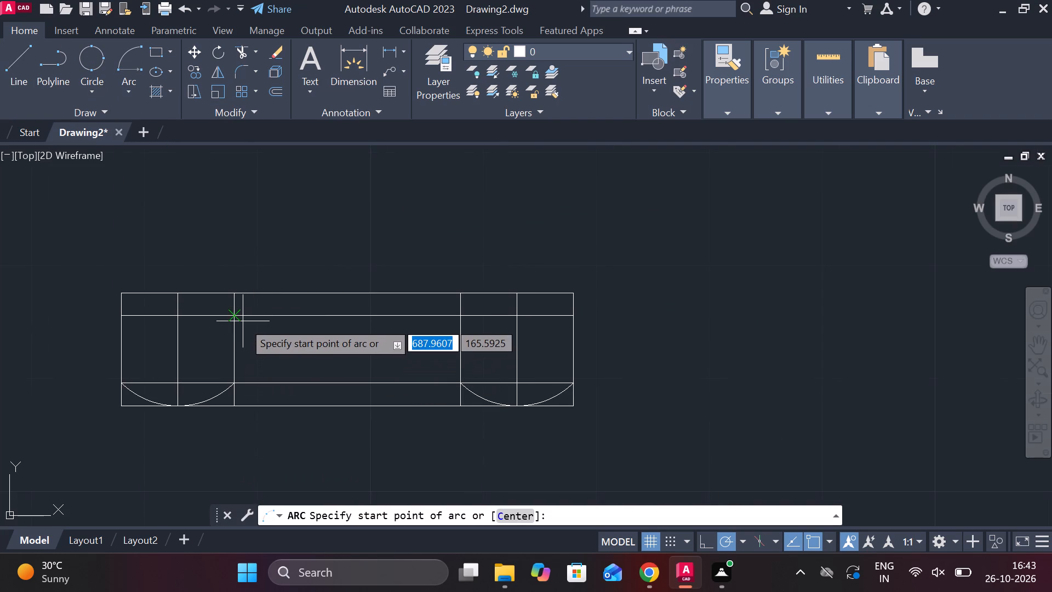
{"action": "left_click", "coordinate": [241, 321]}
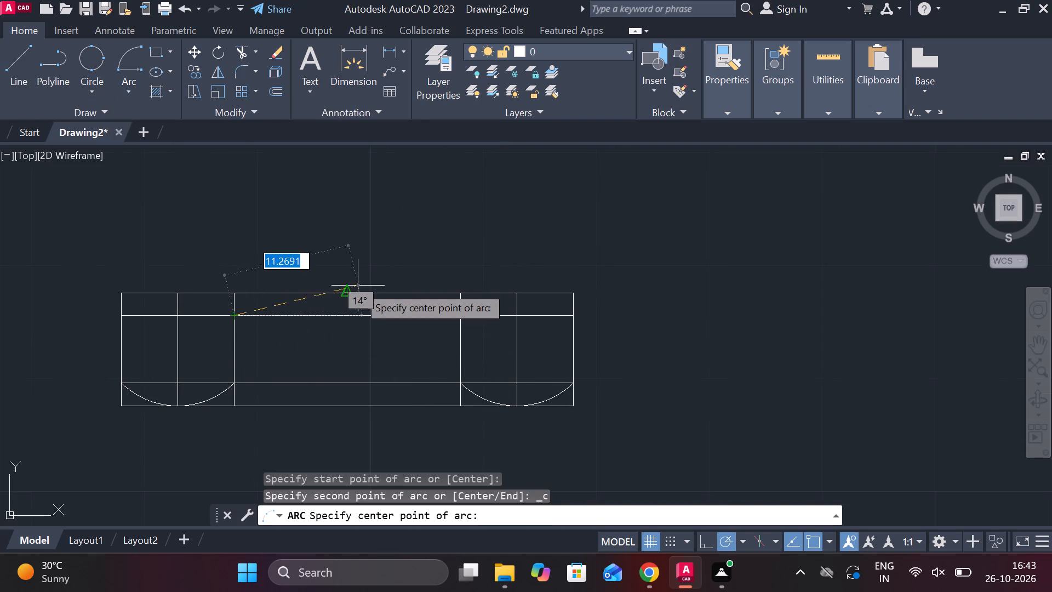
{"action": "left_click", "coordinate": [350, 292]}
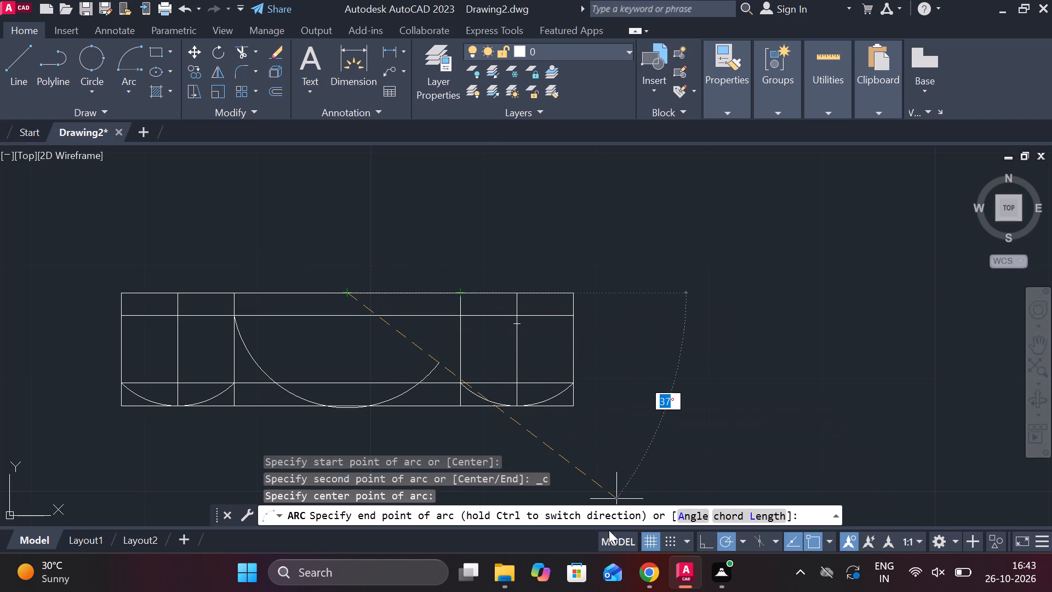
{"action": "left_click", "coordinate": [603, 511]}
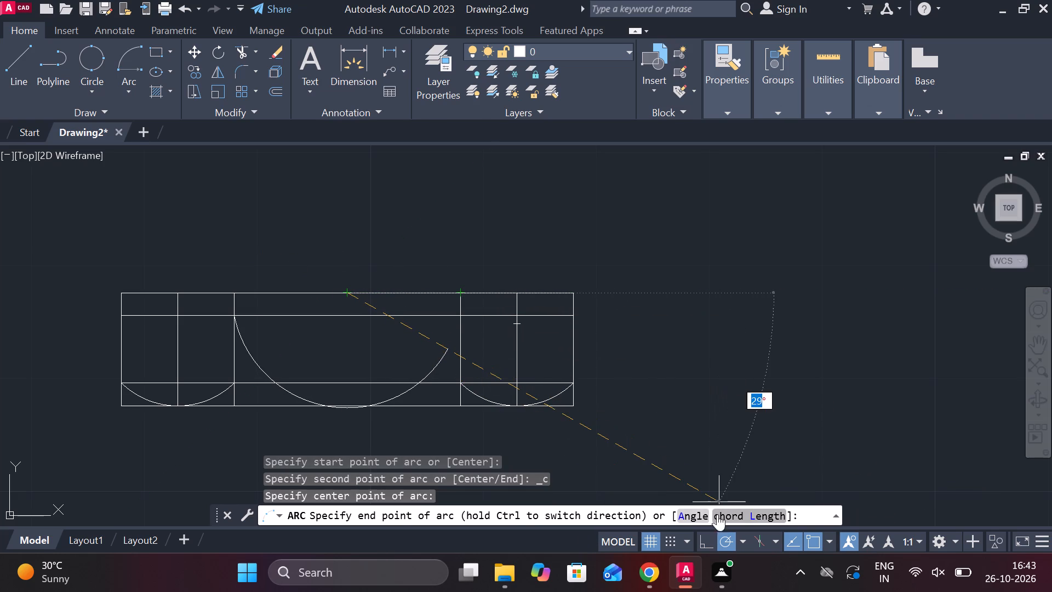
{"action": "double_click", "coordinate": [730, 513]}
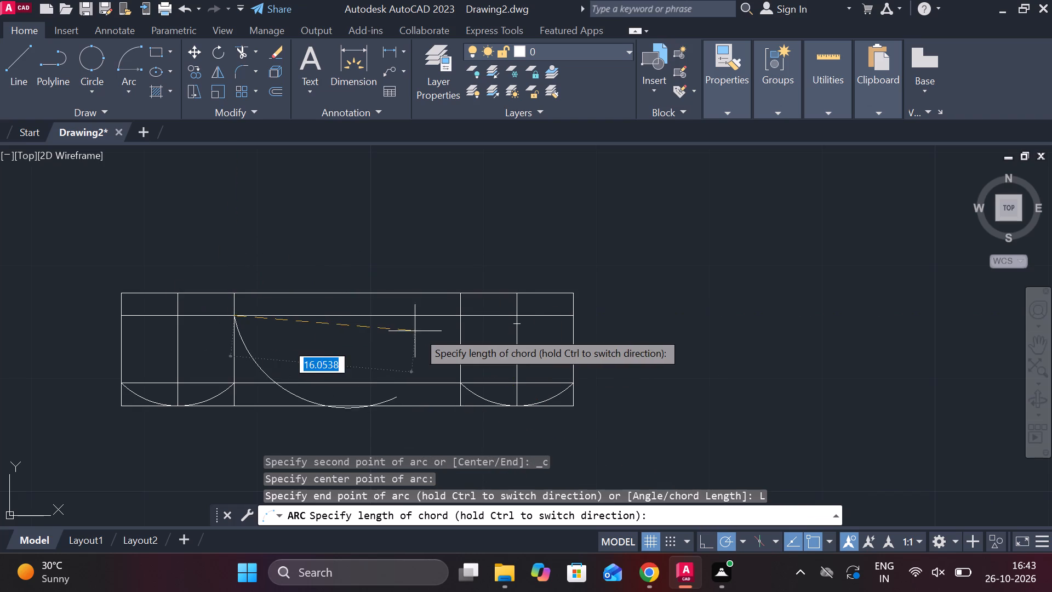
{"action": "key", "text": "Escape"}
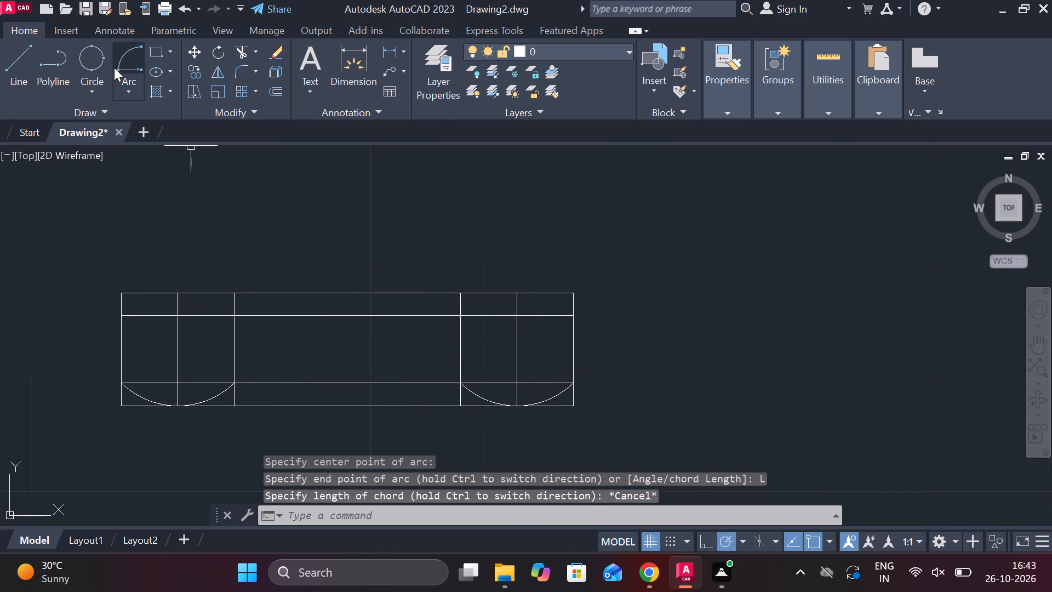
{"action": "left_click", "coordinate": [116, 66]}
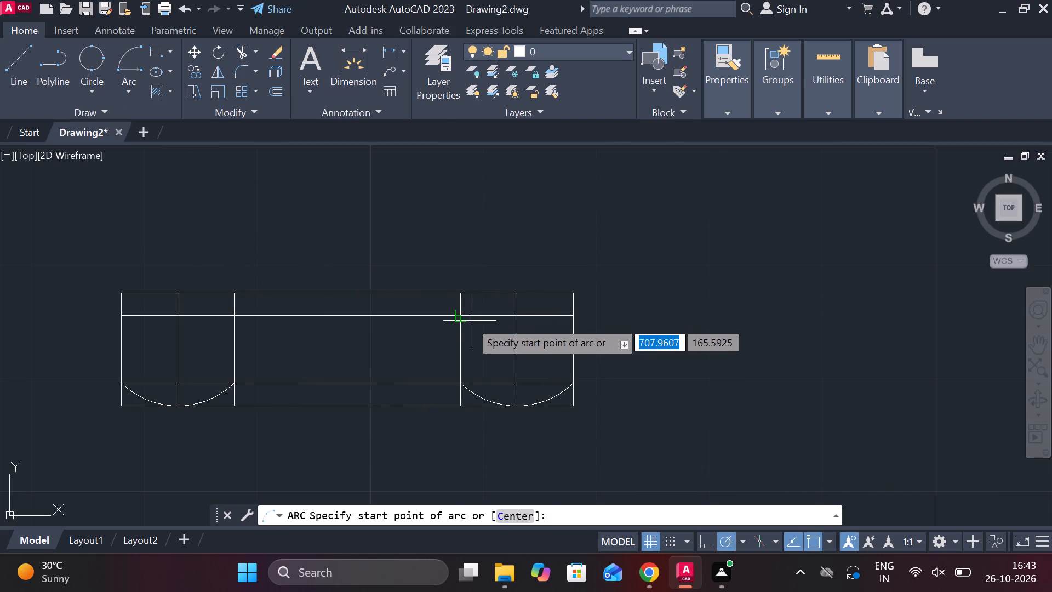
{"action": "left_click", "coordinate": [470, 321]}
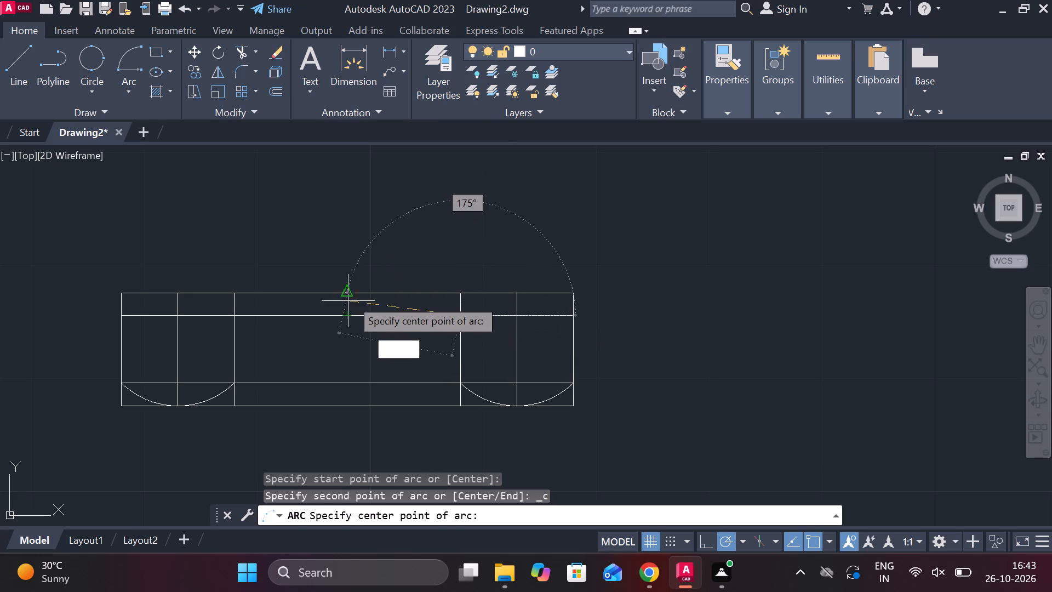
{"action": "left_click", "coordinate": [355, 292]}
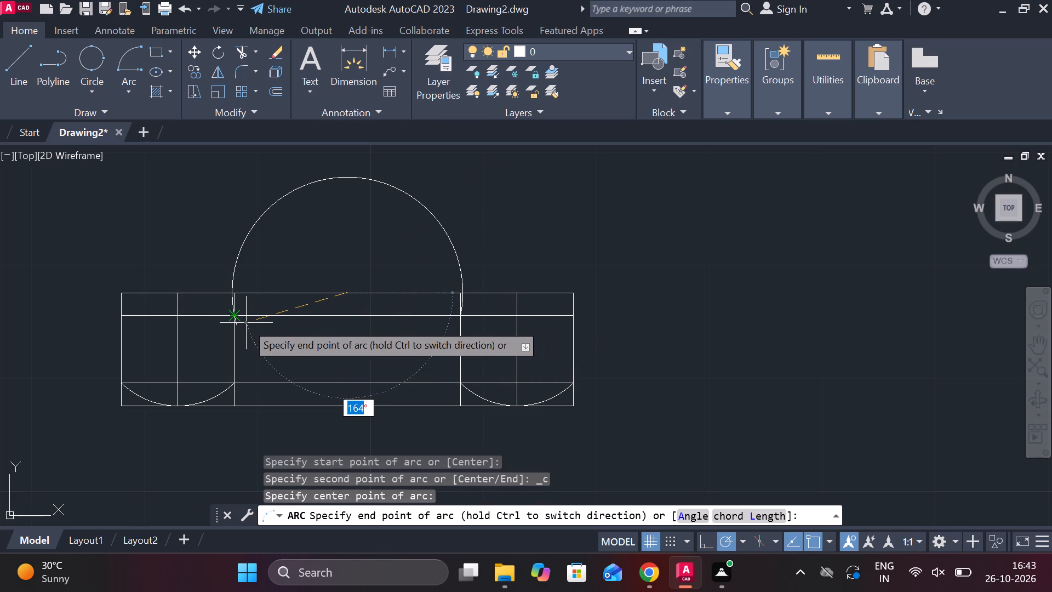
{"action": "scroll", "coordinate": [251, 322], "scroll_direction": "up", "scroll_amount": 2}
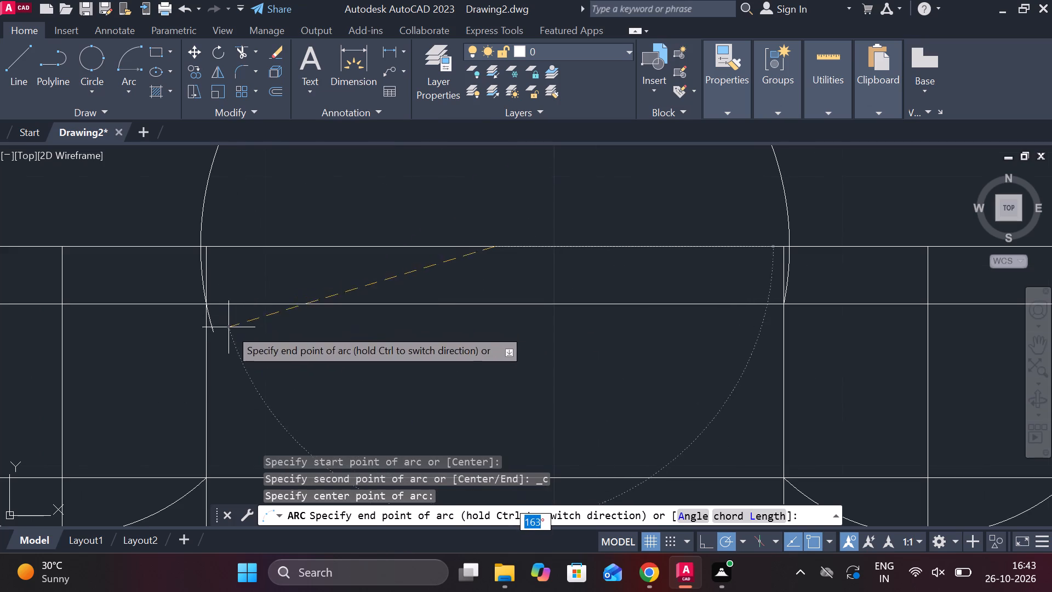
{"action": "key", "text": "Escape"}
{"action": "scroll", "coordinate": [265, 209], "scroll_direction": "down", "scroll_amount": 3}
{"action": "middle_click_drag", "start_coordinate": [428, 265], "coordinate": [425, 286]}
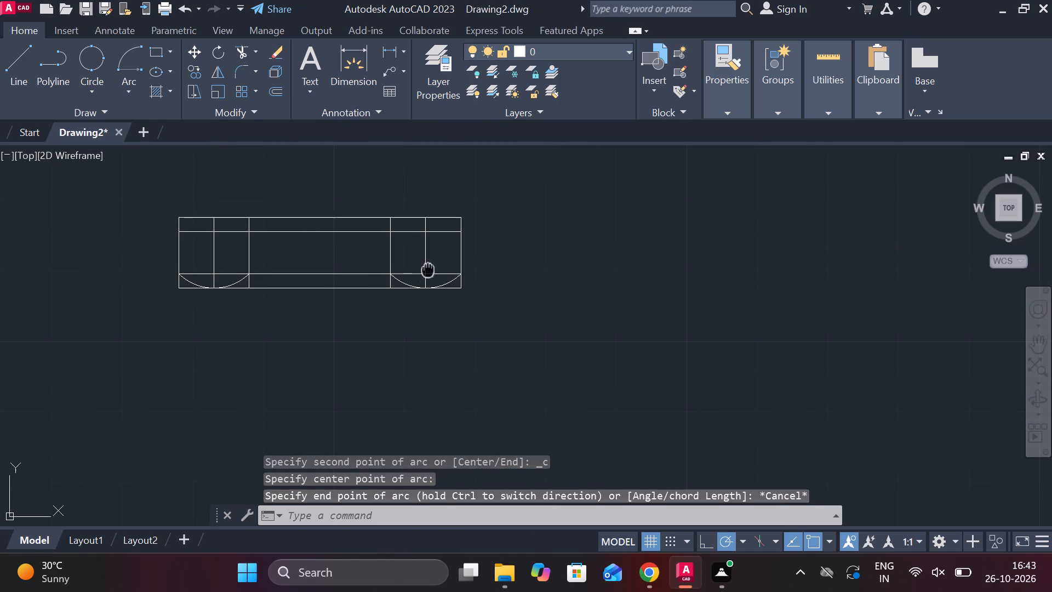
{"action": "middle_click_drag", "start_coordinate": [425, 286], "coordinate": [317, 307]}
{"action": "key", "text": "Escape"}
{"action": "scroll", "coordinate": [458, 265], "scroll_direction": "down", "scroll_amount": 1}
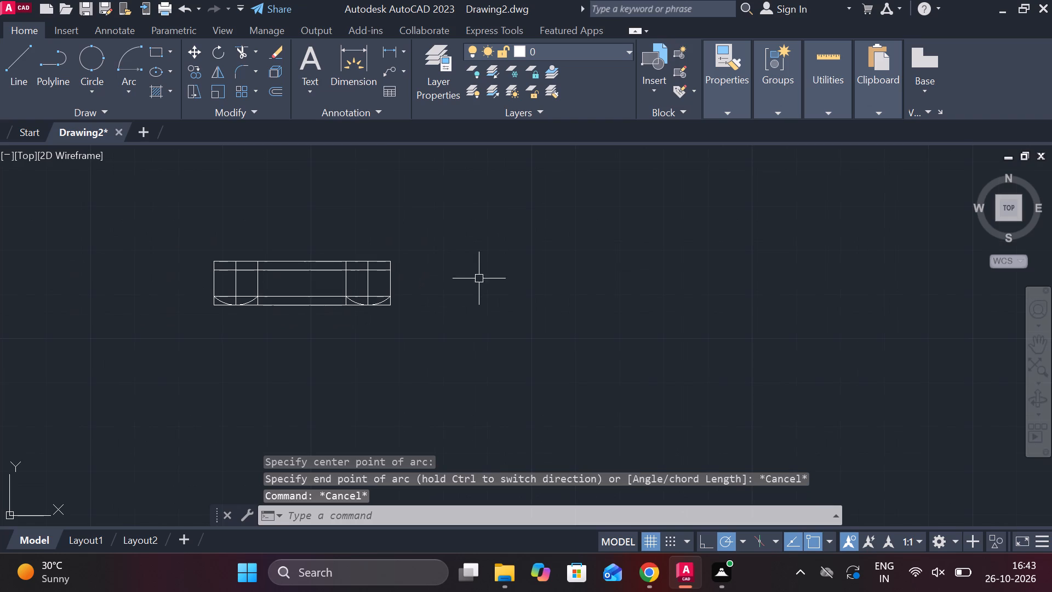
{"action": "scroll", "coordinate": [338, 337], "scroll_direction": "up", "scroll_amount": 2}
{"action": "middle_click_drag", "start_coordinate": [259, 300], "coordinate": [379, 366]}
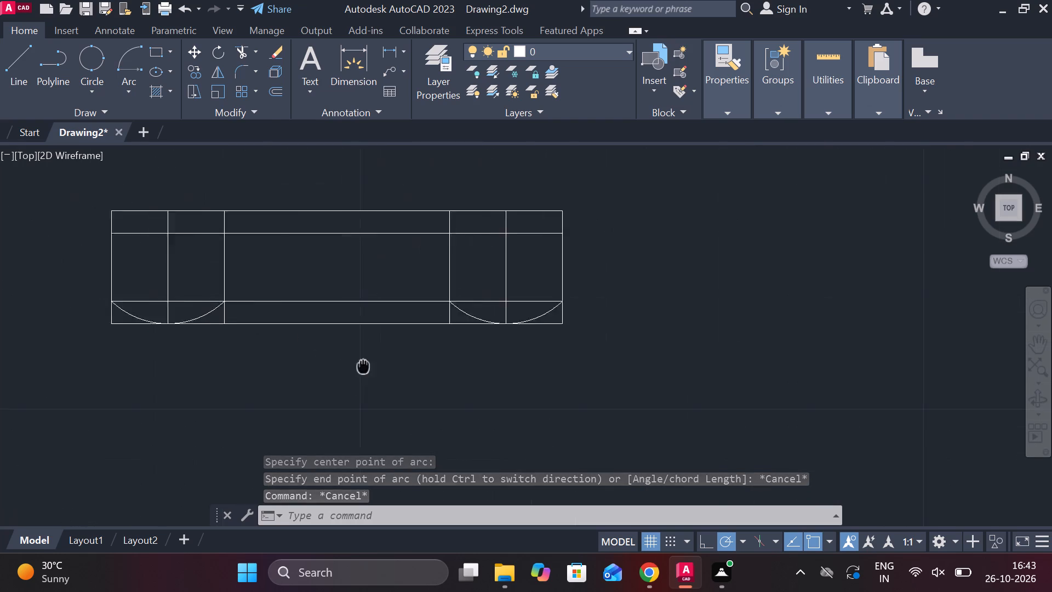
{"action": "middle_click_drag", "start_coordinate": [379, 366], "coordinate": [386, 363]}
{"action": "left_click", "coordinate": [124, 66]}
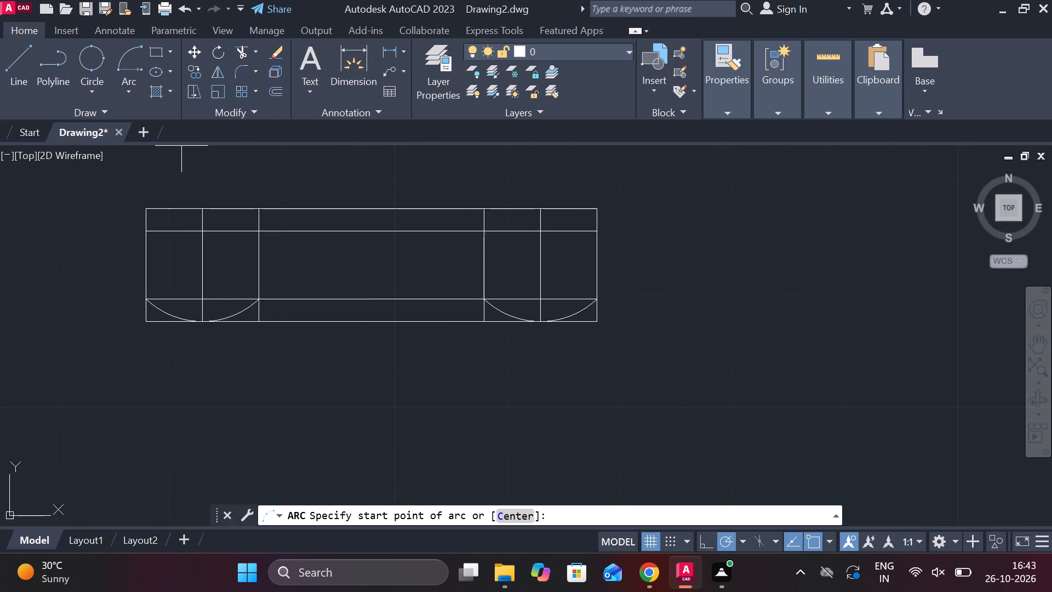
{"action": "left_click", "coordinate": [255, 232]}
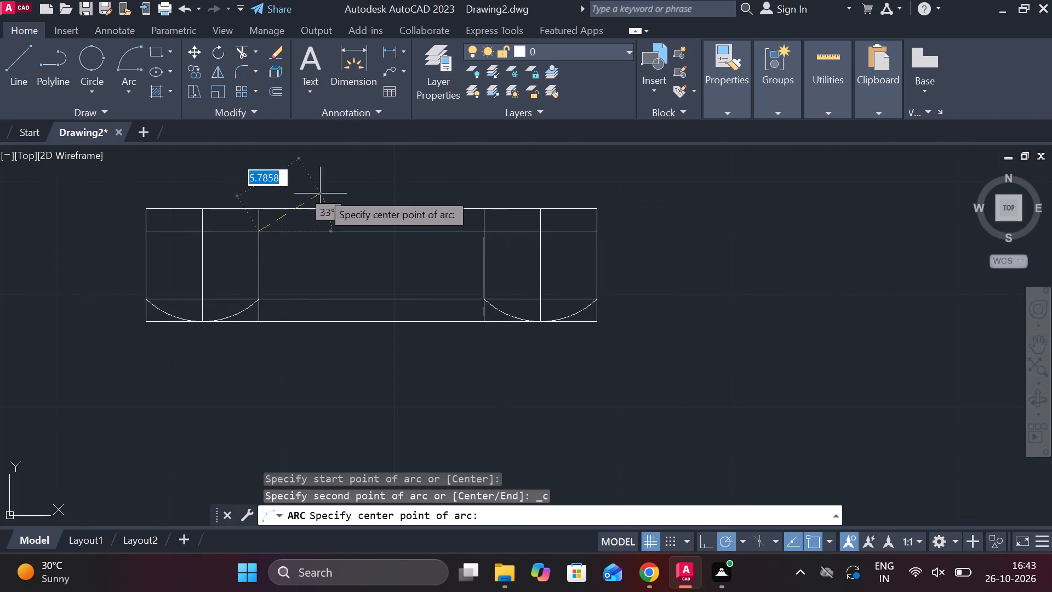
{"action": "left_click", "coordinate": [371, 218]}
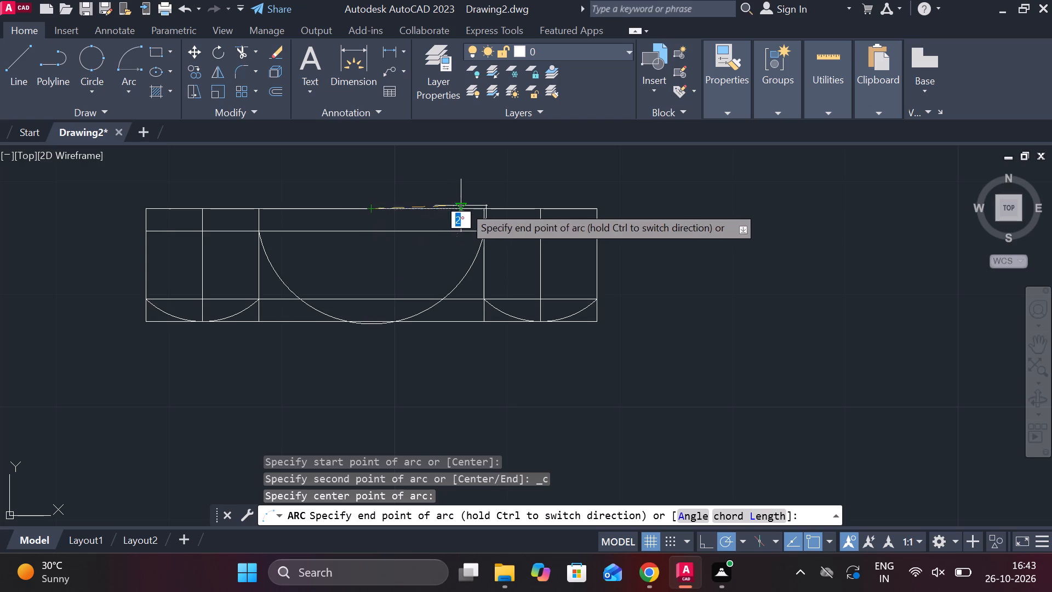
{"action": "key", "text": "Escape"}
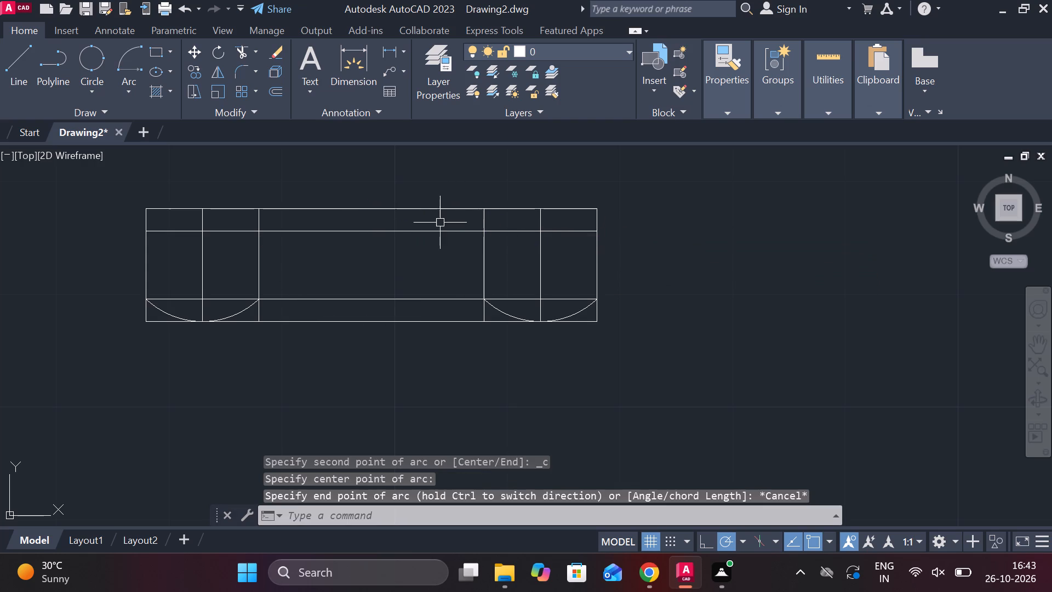
Draw a three-point arc across the top middle cell, from its lower-right corner through the top edge's midpoint to its lower-left corner.
{"action": "key", "text": "space"}
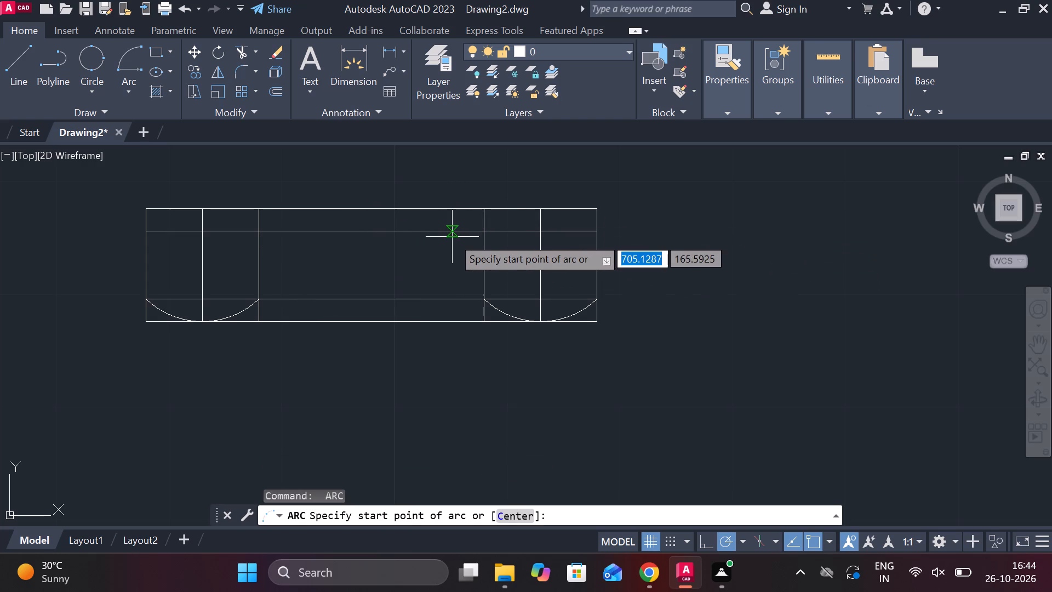
{"action": "left_click", "coordinate": [482, 232]}
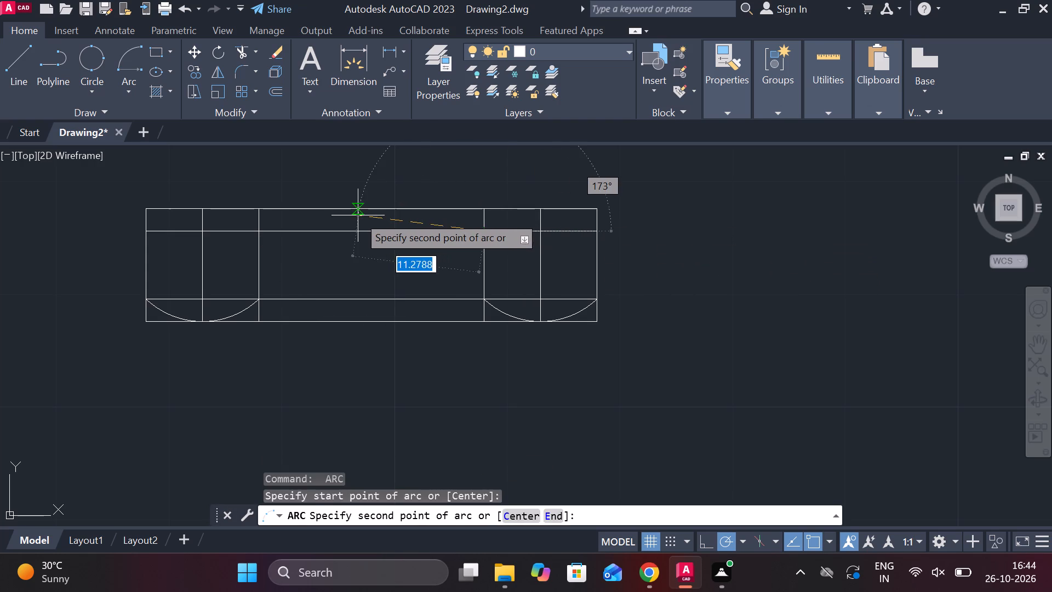
{"action": "left_click", "coordinate": [370, 212]}
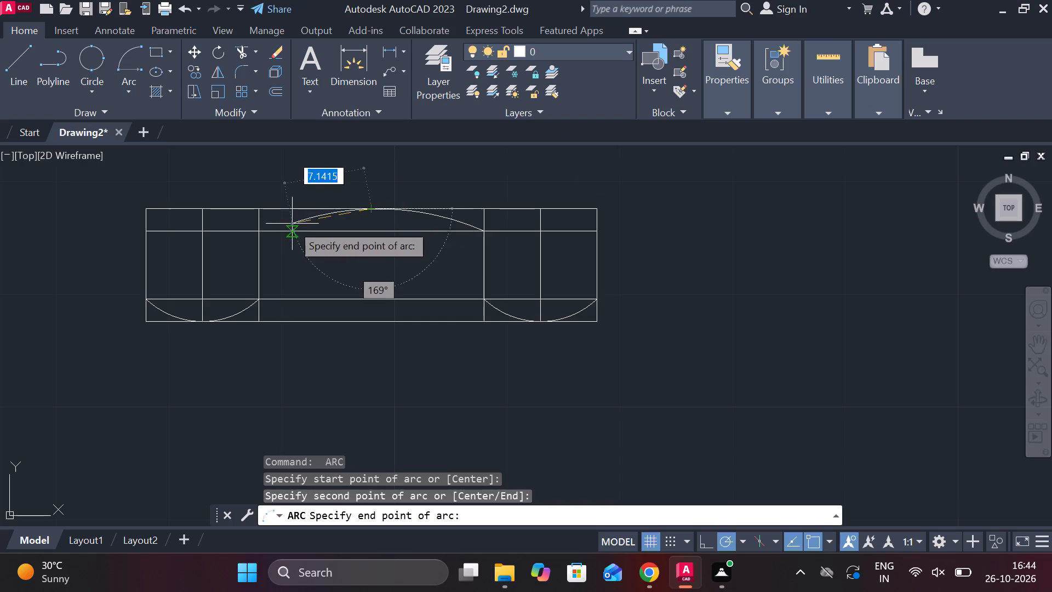
{"action": "left_click", "coordinate": [259, 235]}
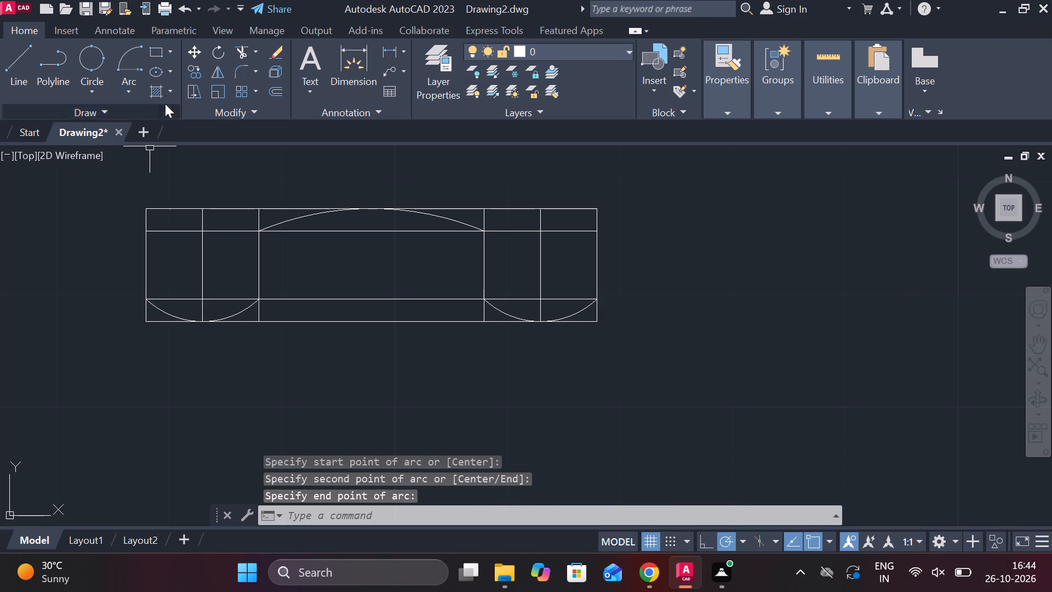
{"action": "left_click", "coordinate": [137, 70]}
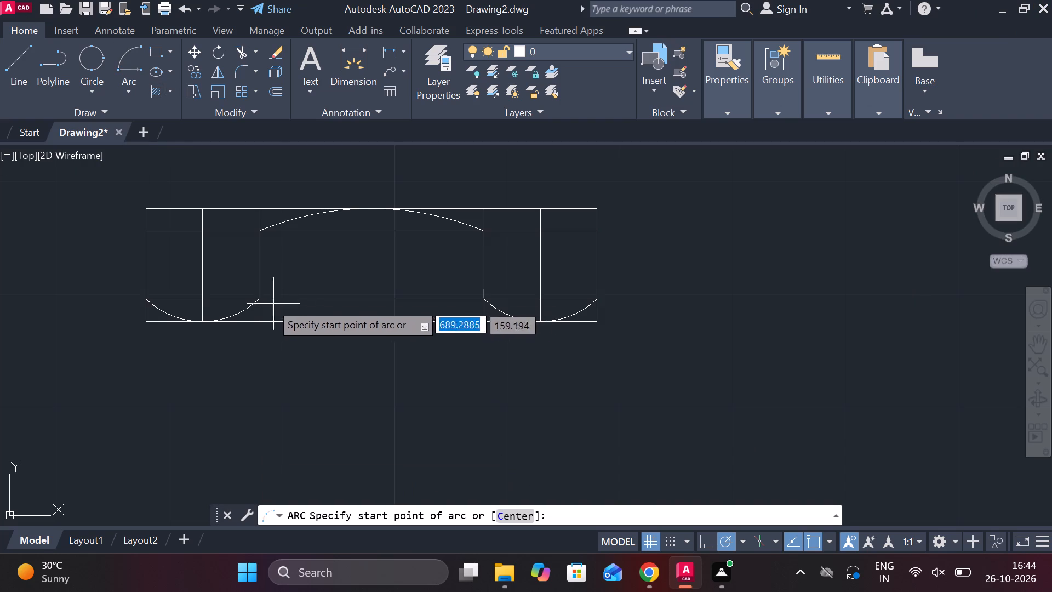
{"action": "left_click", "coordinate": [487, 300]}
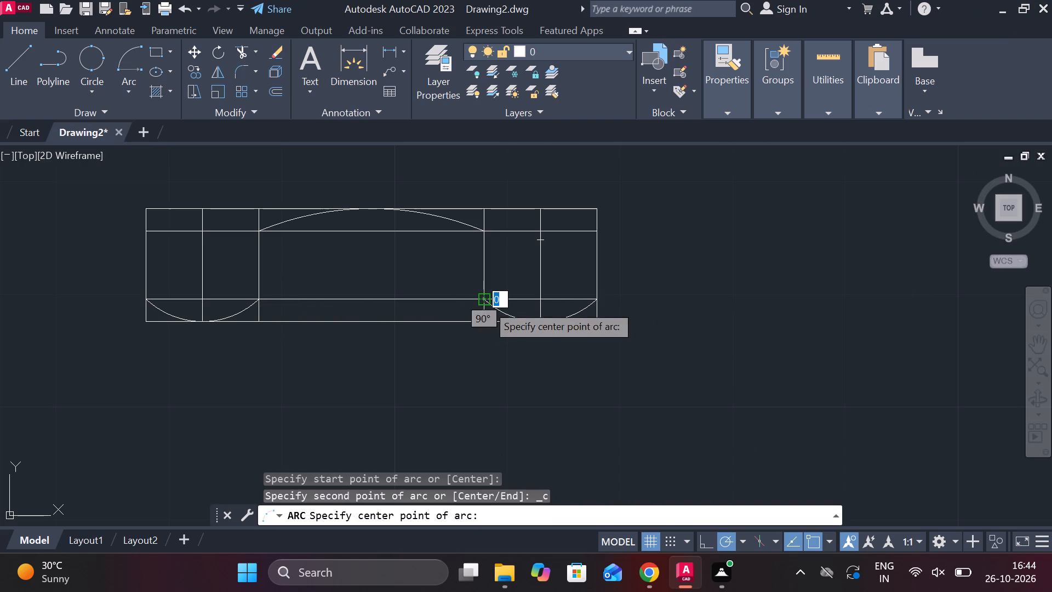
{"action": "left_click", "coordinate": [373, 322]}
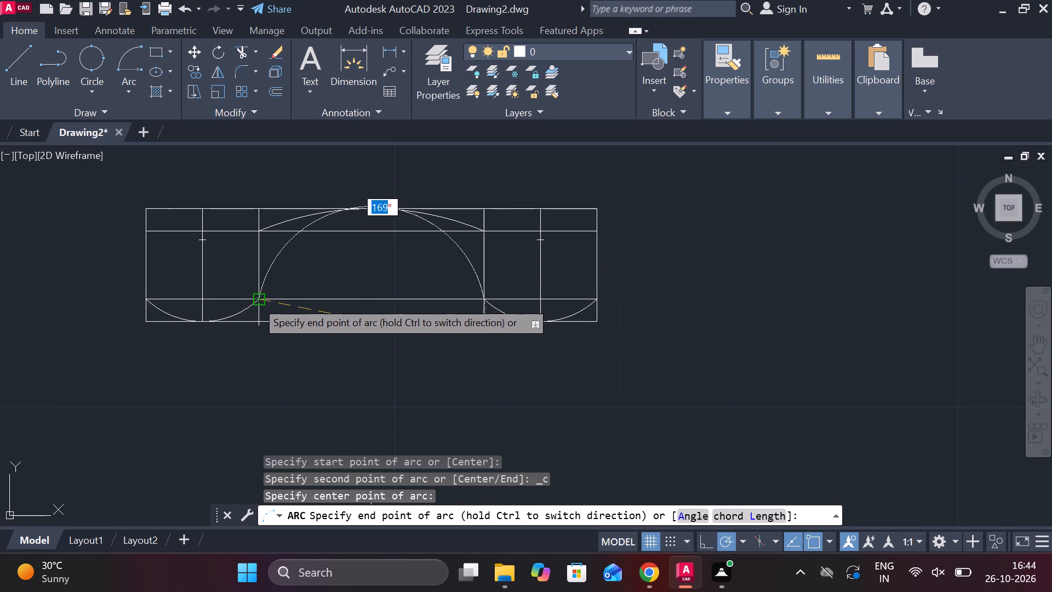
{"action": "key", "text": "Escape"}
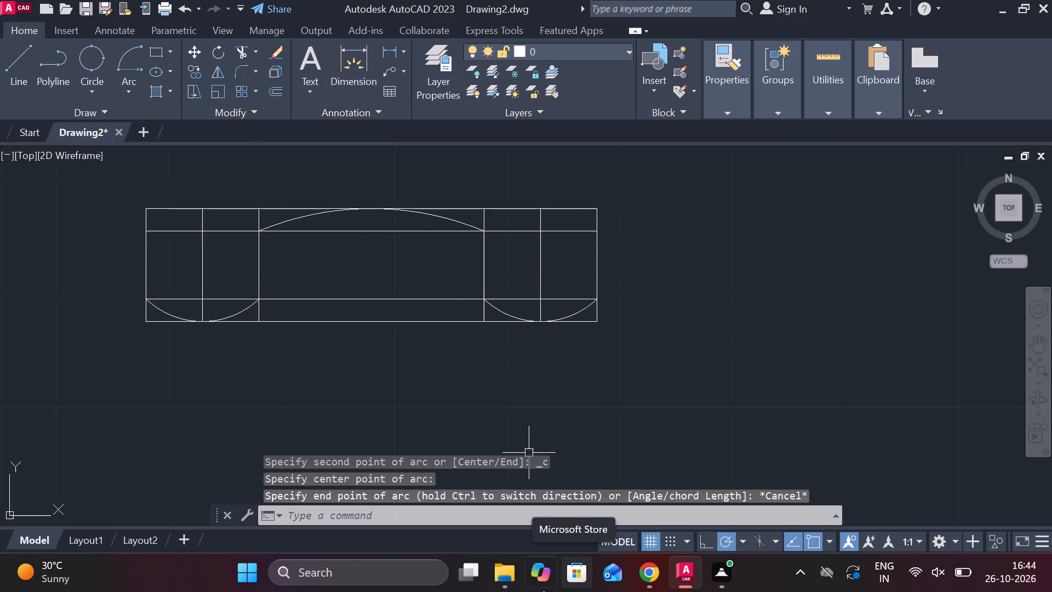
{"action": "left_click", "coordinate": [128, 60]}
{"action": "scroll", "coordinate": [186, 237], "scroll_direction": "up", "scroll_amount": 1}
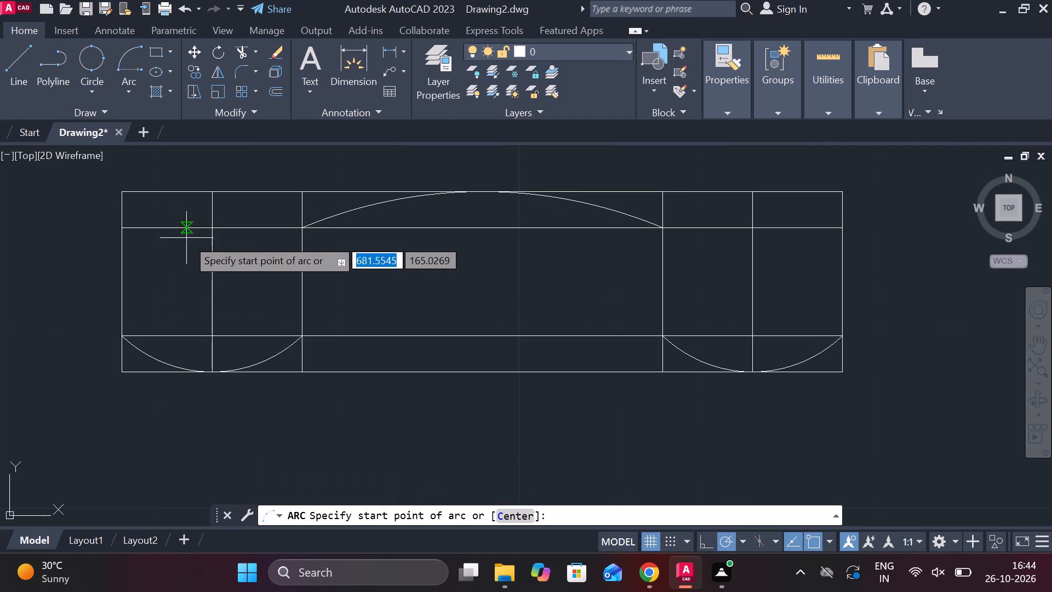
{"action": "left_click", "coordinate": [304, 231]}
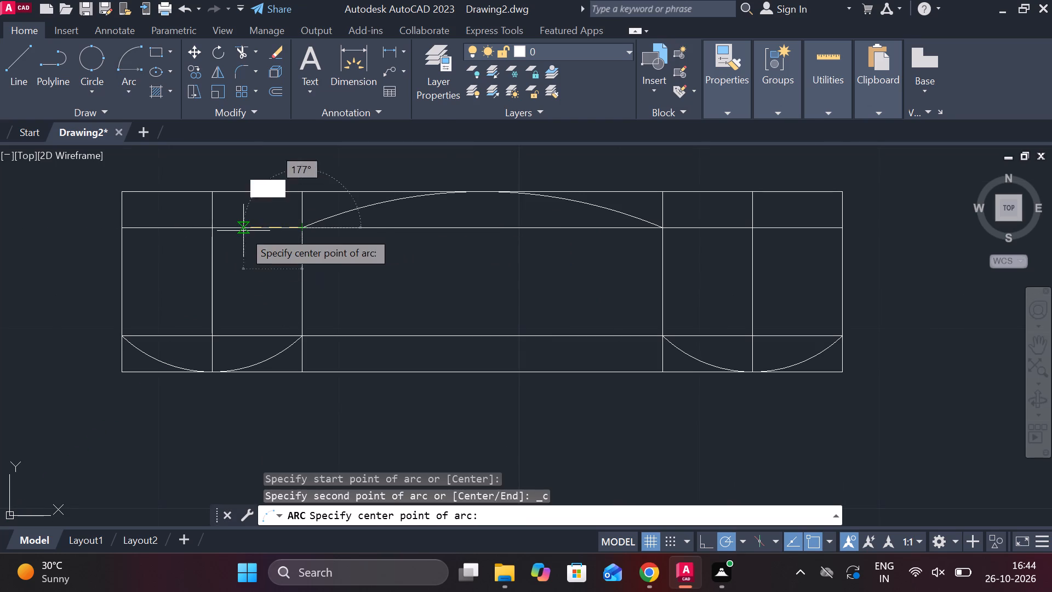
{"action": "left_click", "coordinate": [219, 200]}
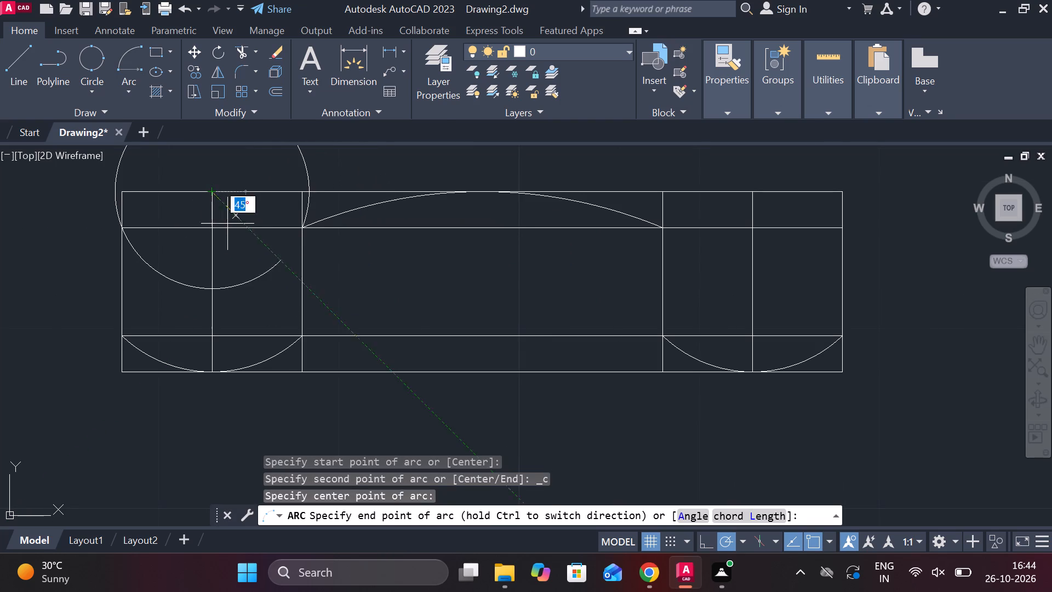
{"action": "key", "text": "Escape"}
Draw a three-point arc across the two top-left cells, between their outer lower corners, peaking on the dividing line just below the top edge.
{"action": "key", "text": "space"}
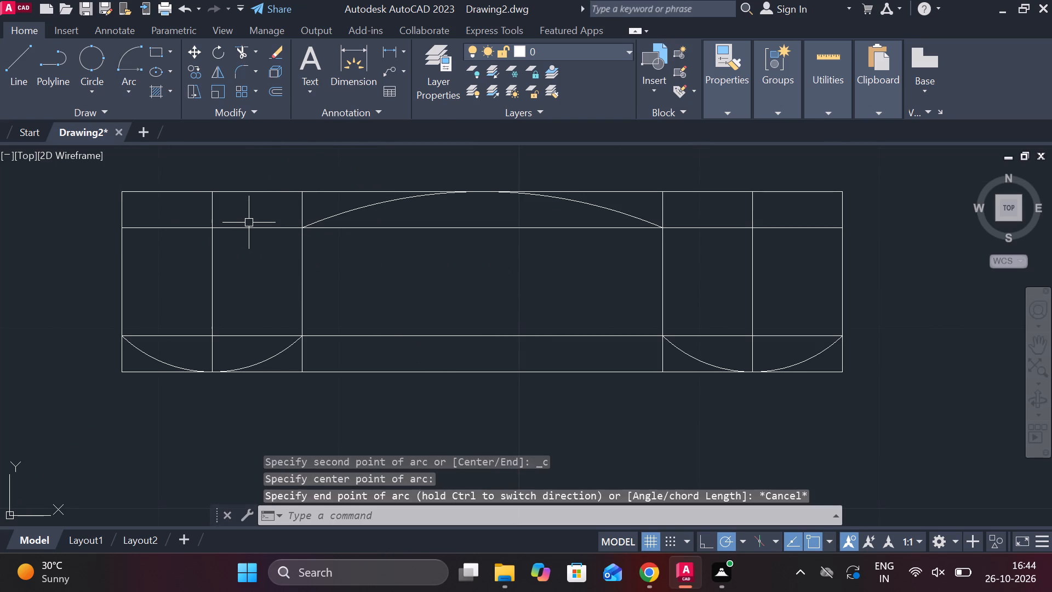
{"action": "left_click", "coordinate": [124, 232]}
{"action": "scroll", "coordinate": [214, 202], "scroll_direction": "up", "scroll_amount": 3}
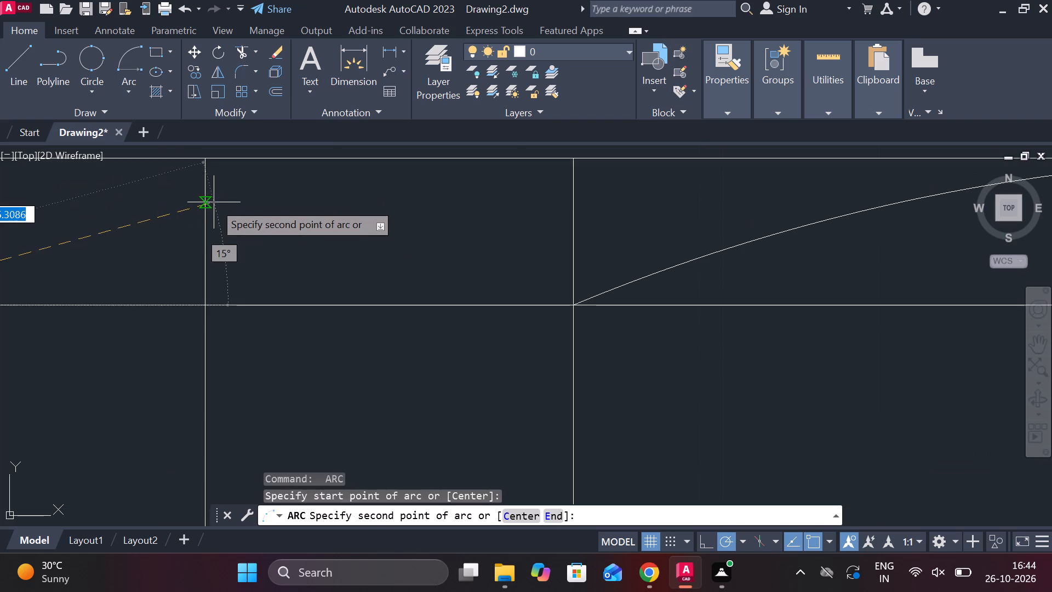
{"action": "left_click", "coordinate": [208, 189]}
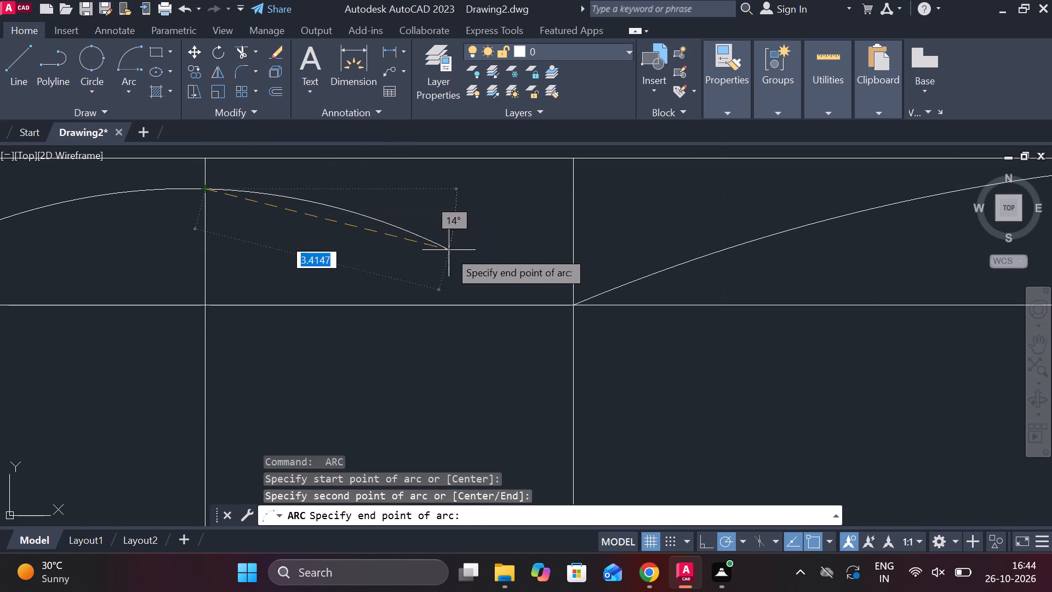
{"action": "left_click", "coordinate": [565, 299]}
{"action": "scroll", "coordinate": [531, 331], "scroll_direction": "down", "scroll_amount": 2}
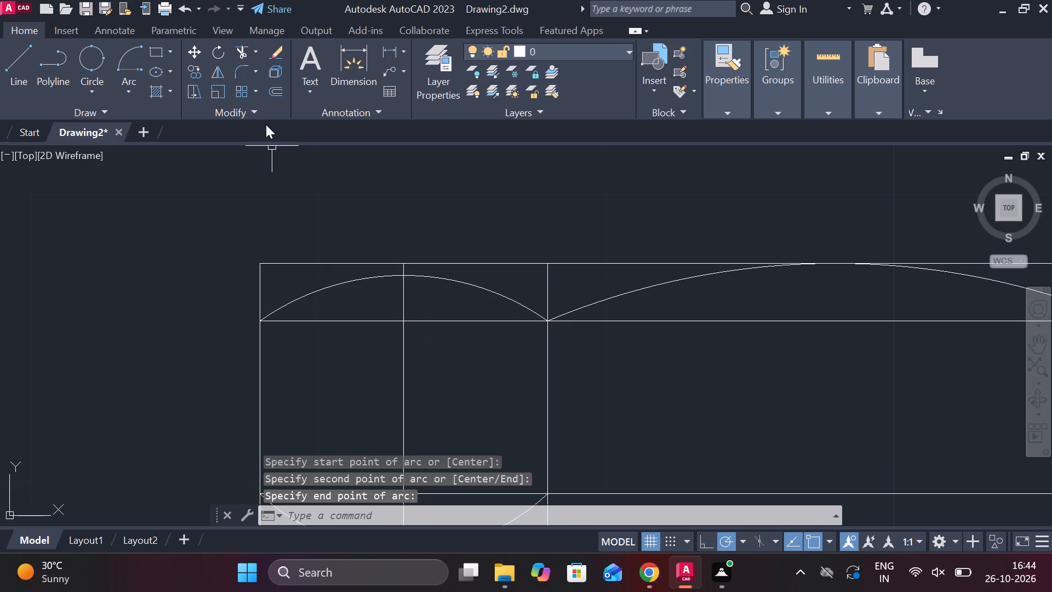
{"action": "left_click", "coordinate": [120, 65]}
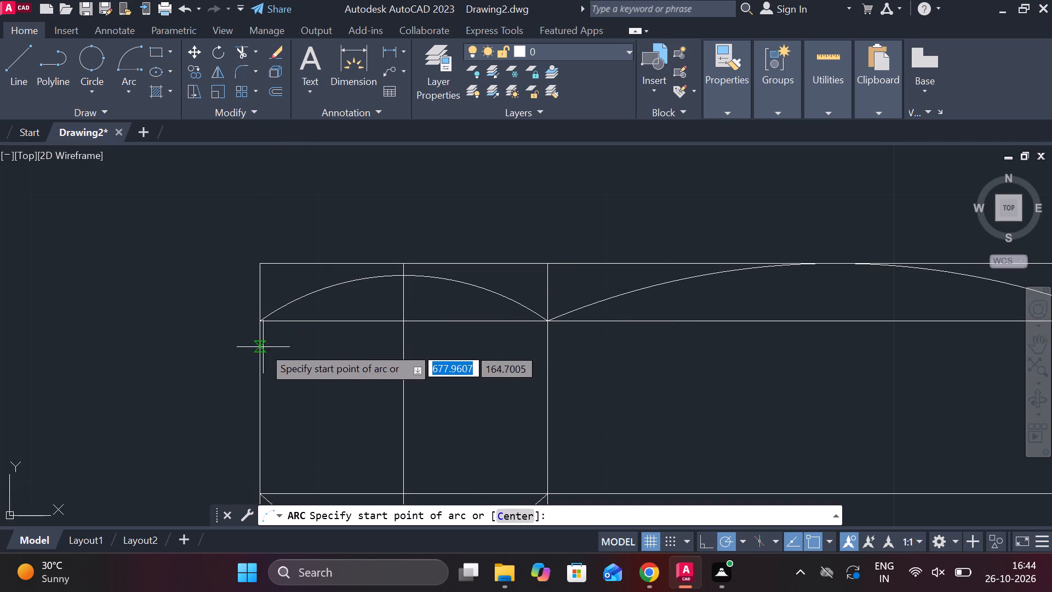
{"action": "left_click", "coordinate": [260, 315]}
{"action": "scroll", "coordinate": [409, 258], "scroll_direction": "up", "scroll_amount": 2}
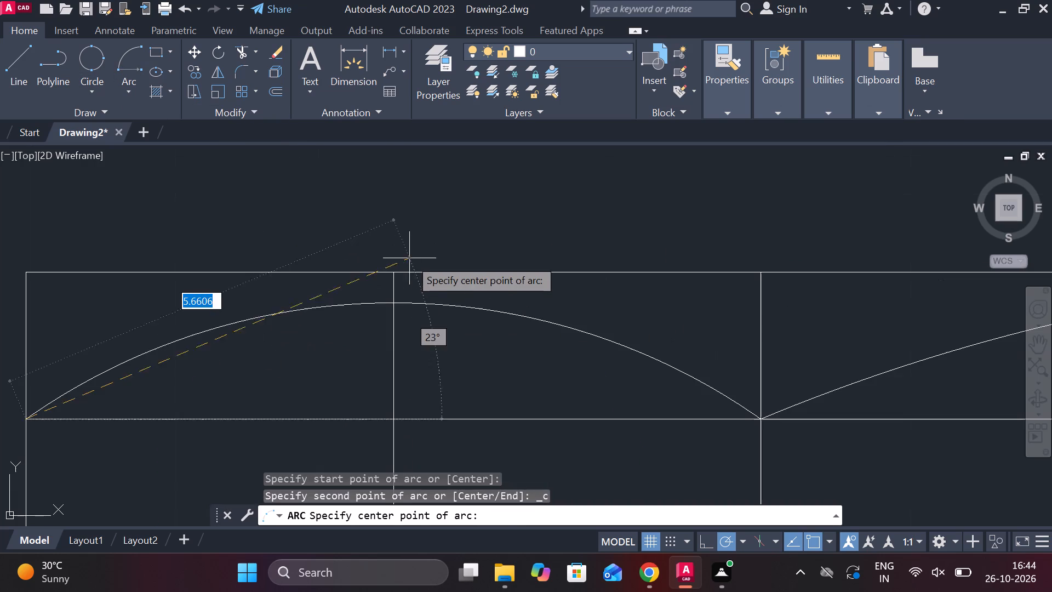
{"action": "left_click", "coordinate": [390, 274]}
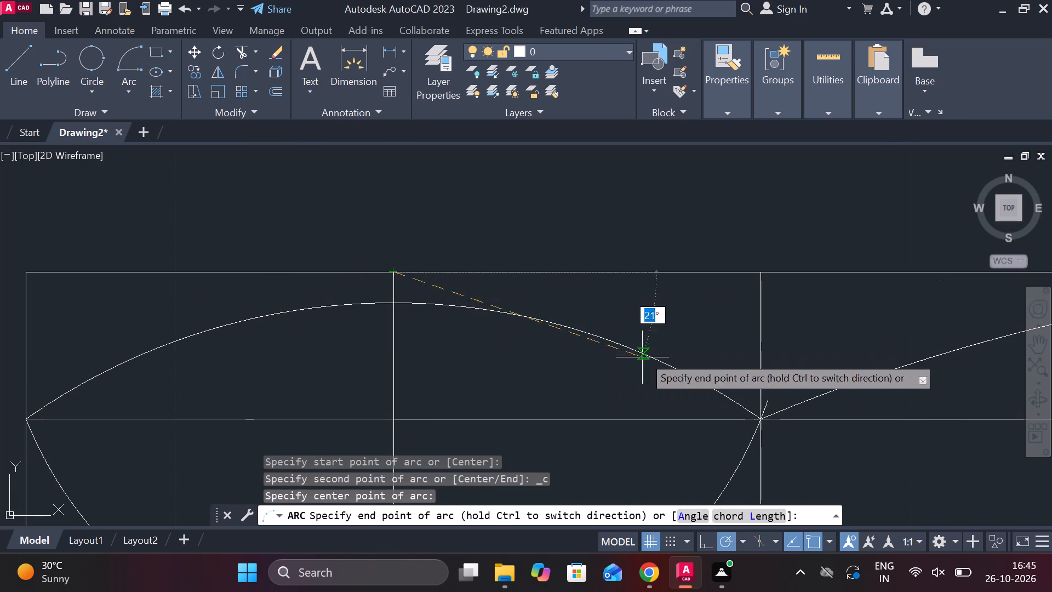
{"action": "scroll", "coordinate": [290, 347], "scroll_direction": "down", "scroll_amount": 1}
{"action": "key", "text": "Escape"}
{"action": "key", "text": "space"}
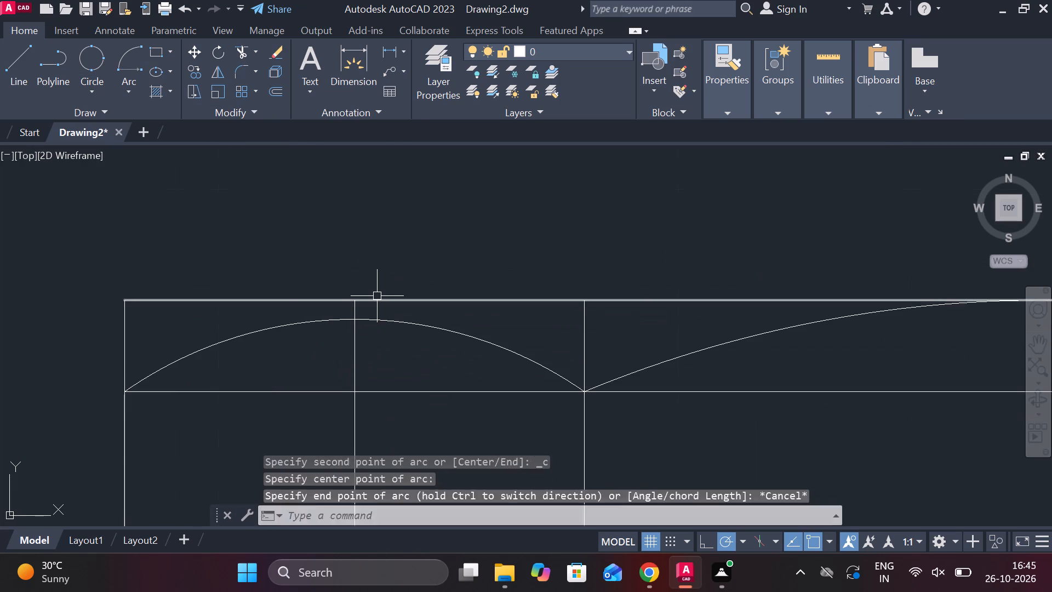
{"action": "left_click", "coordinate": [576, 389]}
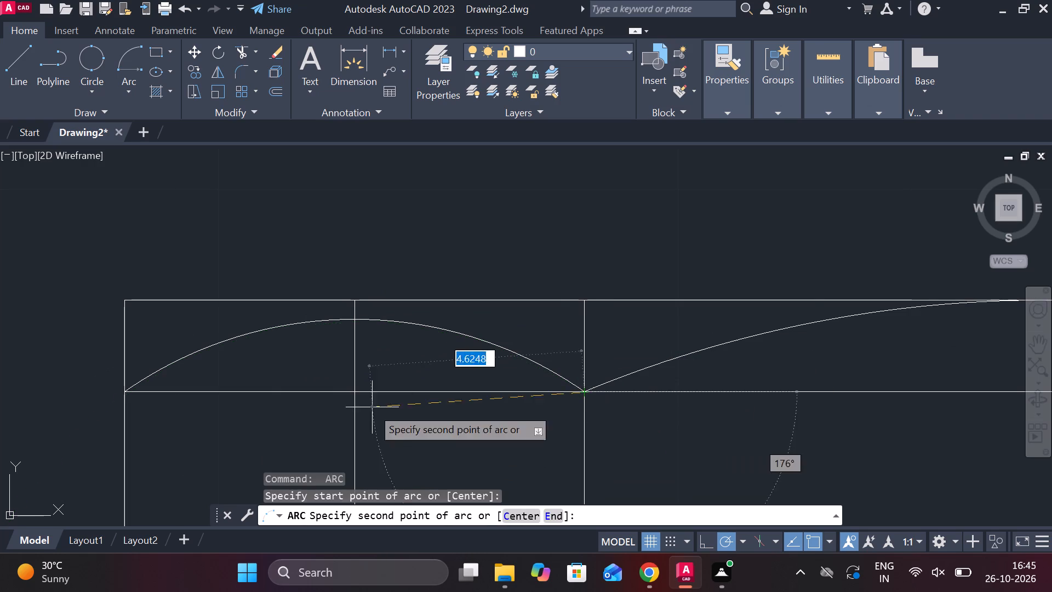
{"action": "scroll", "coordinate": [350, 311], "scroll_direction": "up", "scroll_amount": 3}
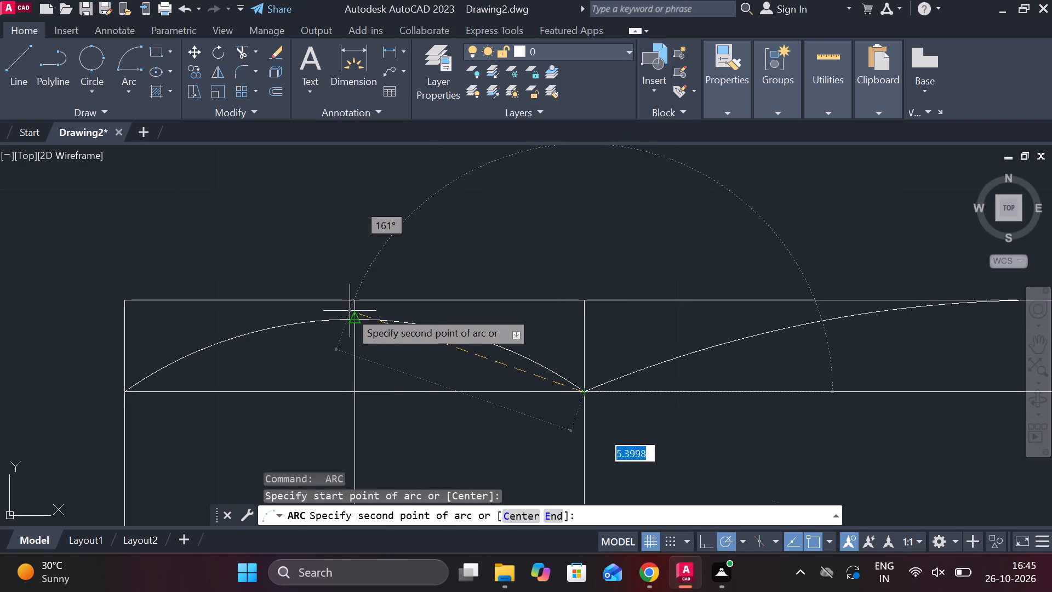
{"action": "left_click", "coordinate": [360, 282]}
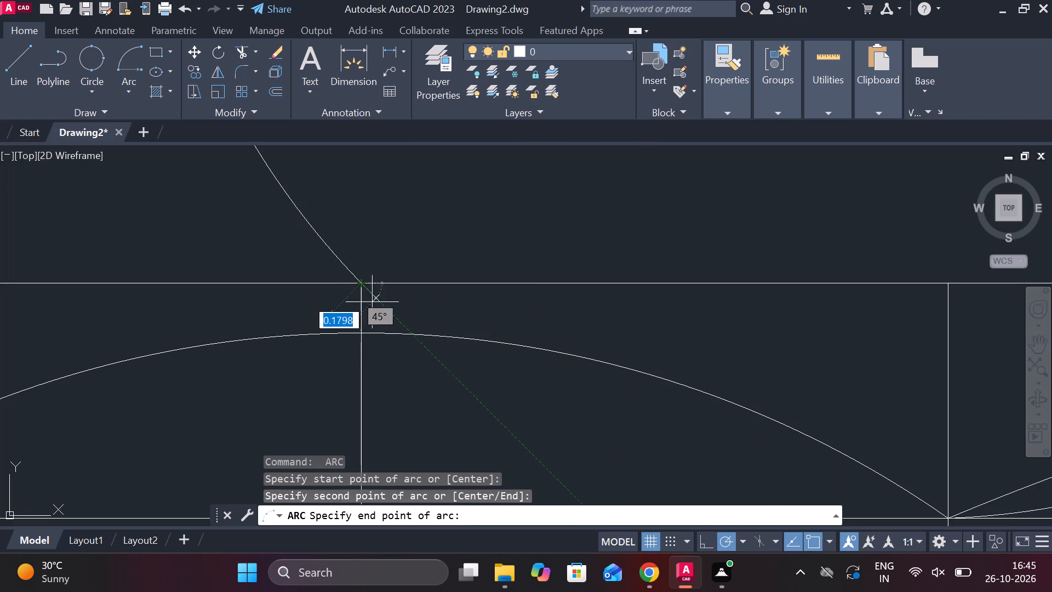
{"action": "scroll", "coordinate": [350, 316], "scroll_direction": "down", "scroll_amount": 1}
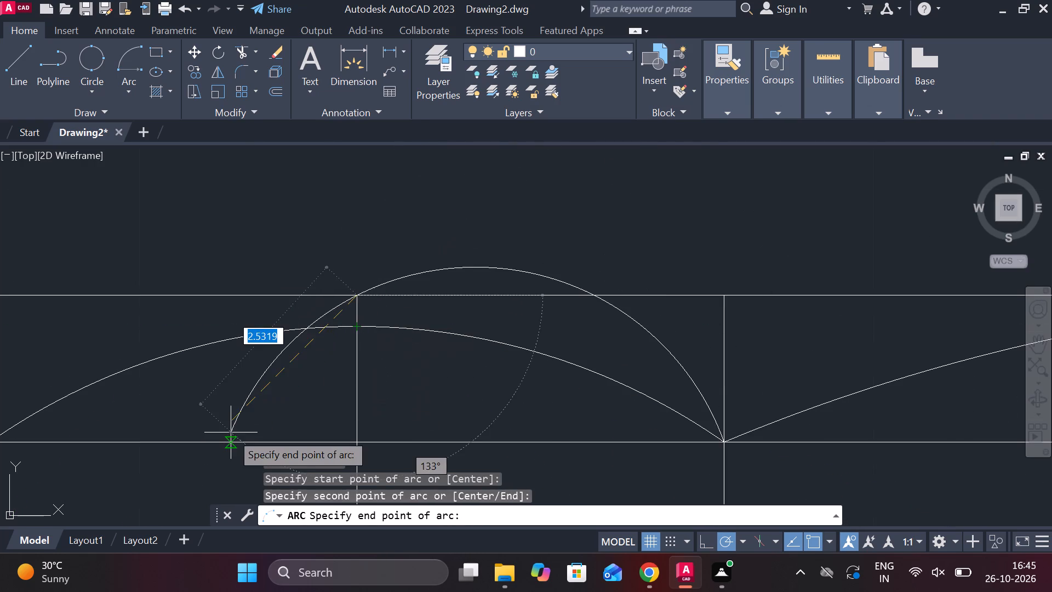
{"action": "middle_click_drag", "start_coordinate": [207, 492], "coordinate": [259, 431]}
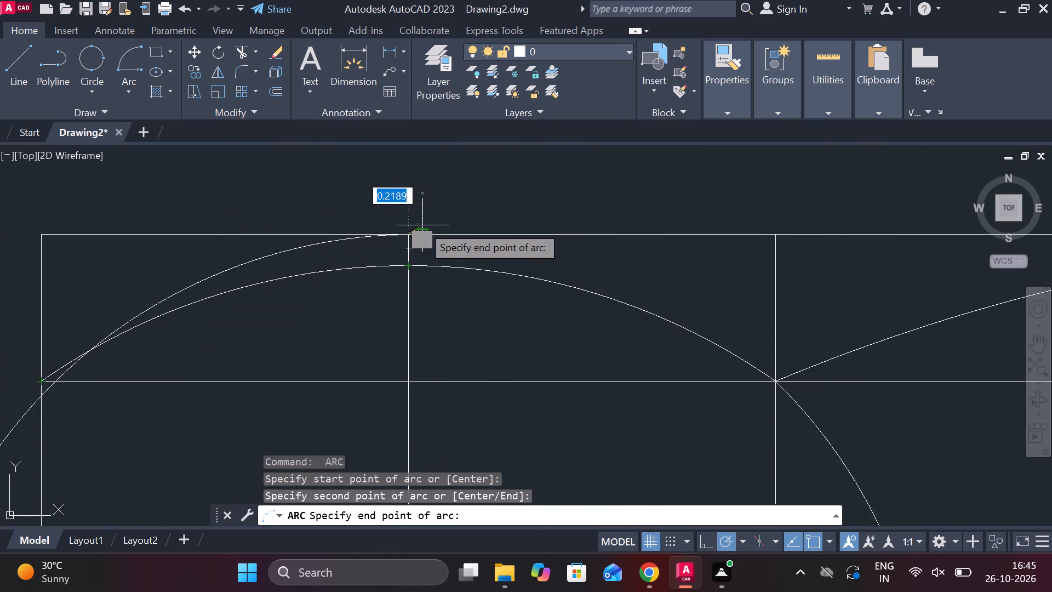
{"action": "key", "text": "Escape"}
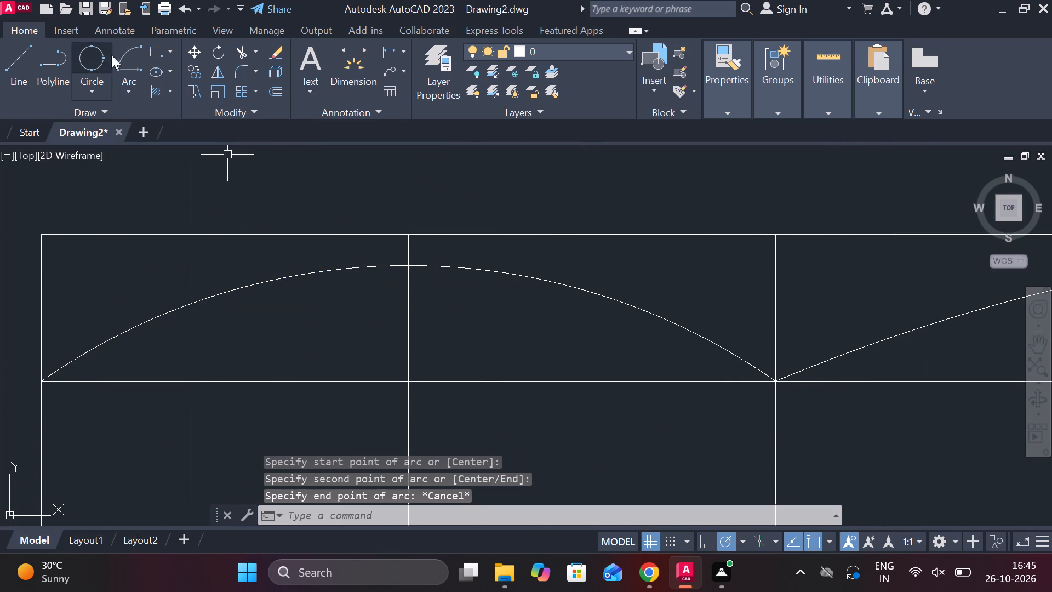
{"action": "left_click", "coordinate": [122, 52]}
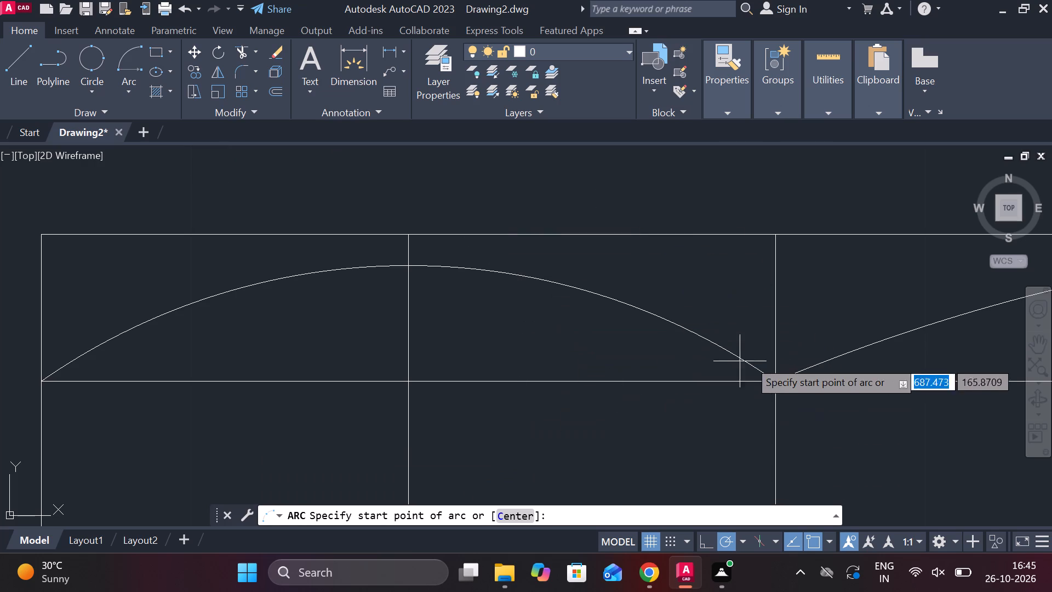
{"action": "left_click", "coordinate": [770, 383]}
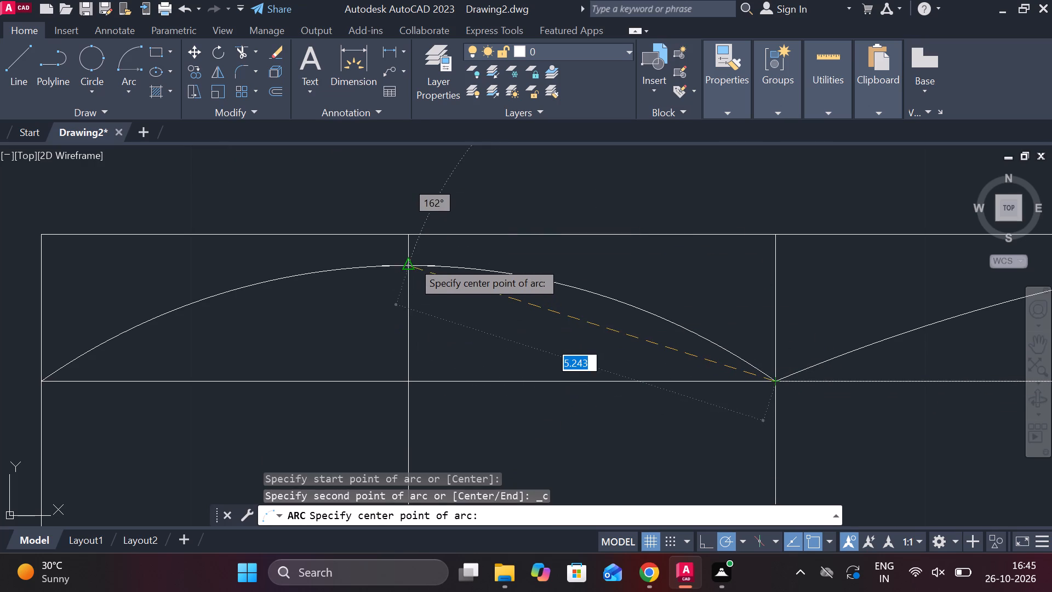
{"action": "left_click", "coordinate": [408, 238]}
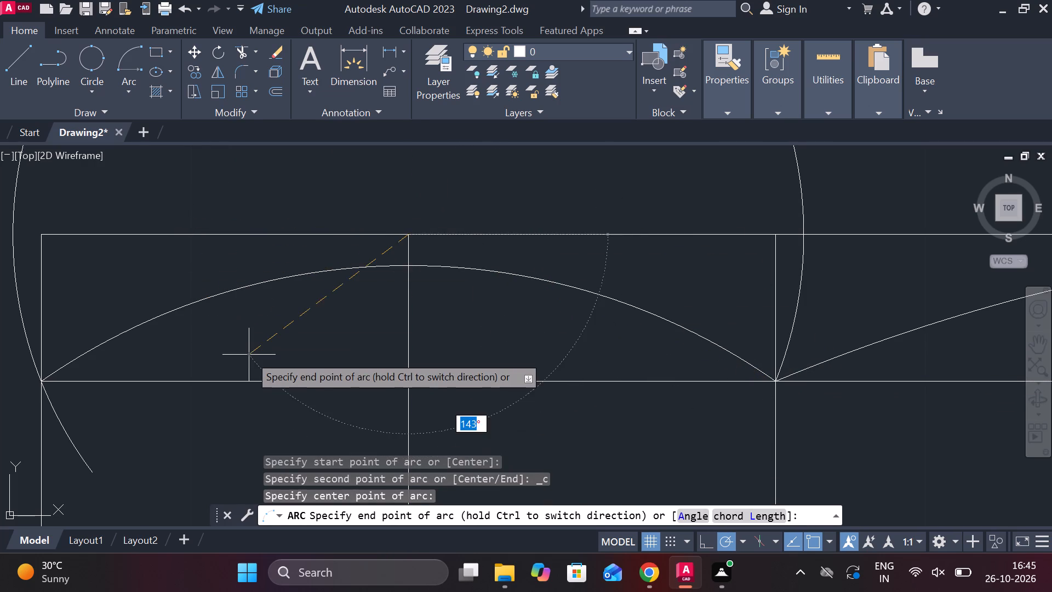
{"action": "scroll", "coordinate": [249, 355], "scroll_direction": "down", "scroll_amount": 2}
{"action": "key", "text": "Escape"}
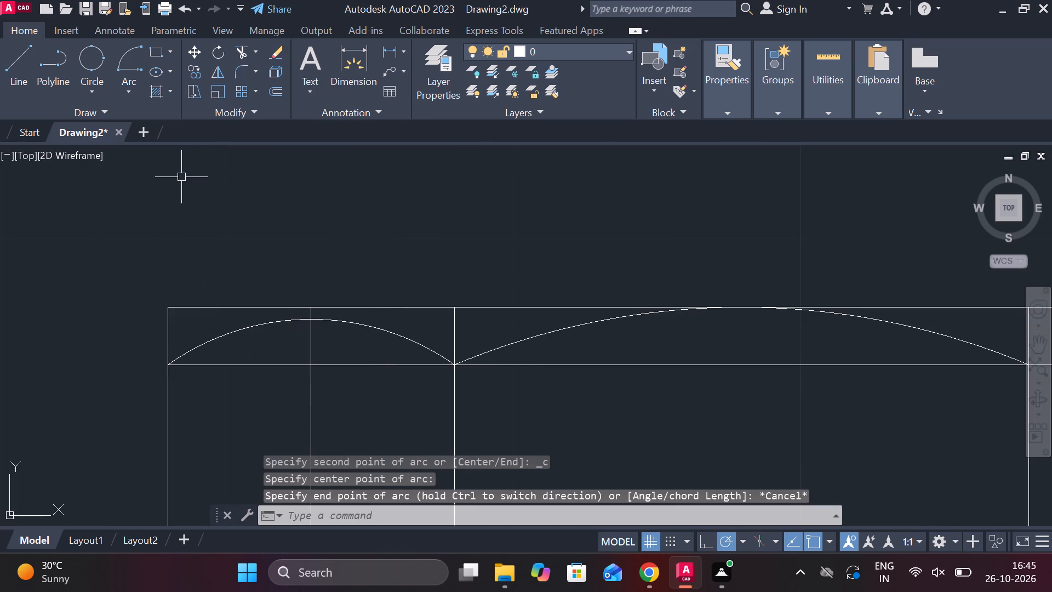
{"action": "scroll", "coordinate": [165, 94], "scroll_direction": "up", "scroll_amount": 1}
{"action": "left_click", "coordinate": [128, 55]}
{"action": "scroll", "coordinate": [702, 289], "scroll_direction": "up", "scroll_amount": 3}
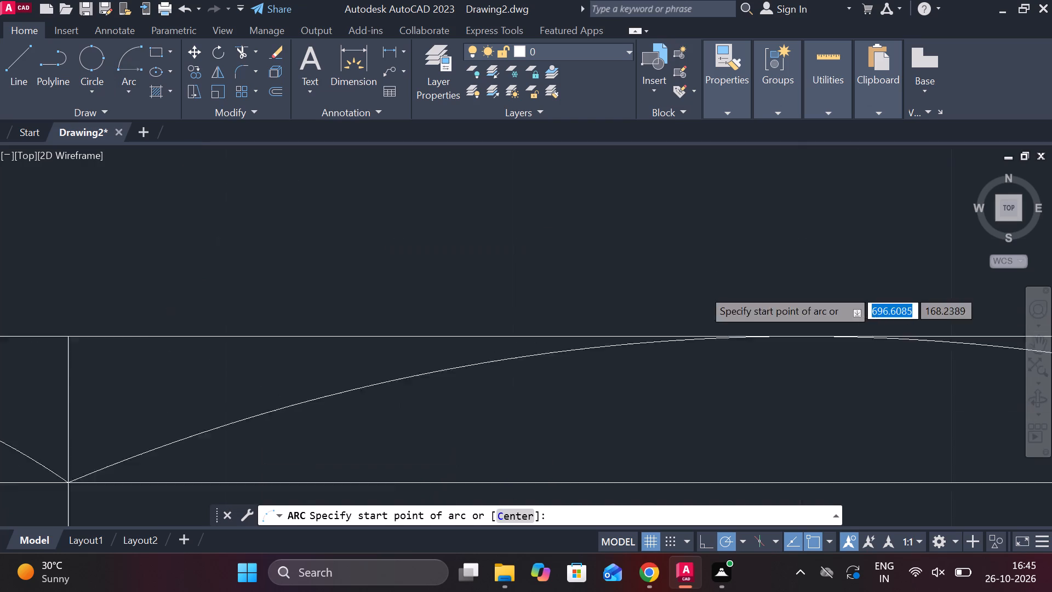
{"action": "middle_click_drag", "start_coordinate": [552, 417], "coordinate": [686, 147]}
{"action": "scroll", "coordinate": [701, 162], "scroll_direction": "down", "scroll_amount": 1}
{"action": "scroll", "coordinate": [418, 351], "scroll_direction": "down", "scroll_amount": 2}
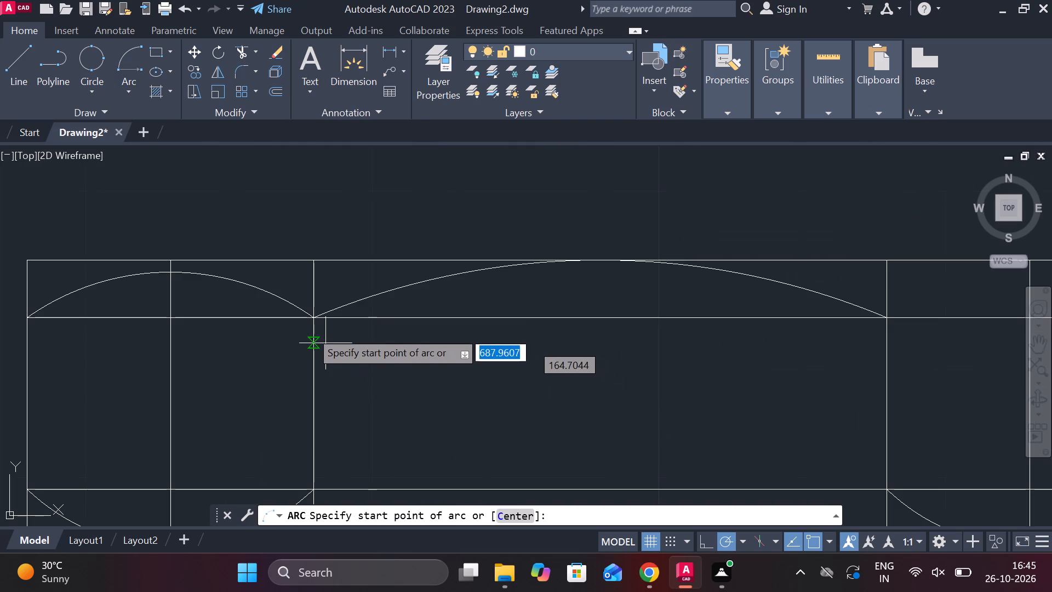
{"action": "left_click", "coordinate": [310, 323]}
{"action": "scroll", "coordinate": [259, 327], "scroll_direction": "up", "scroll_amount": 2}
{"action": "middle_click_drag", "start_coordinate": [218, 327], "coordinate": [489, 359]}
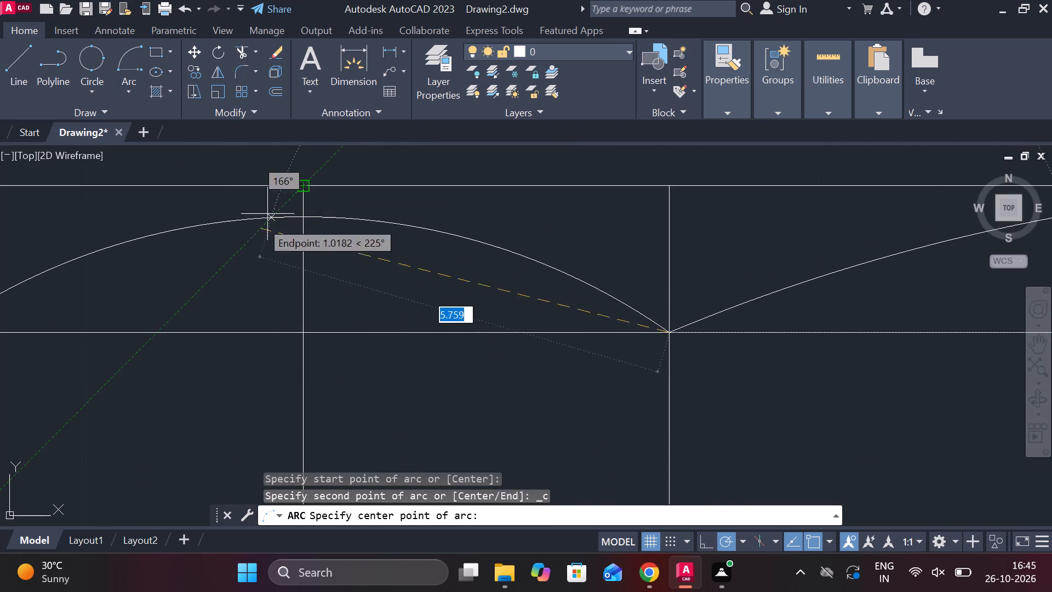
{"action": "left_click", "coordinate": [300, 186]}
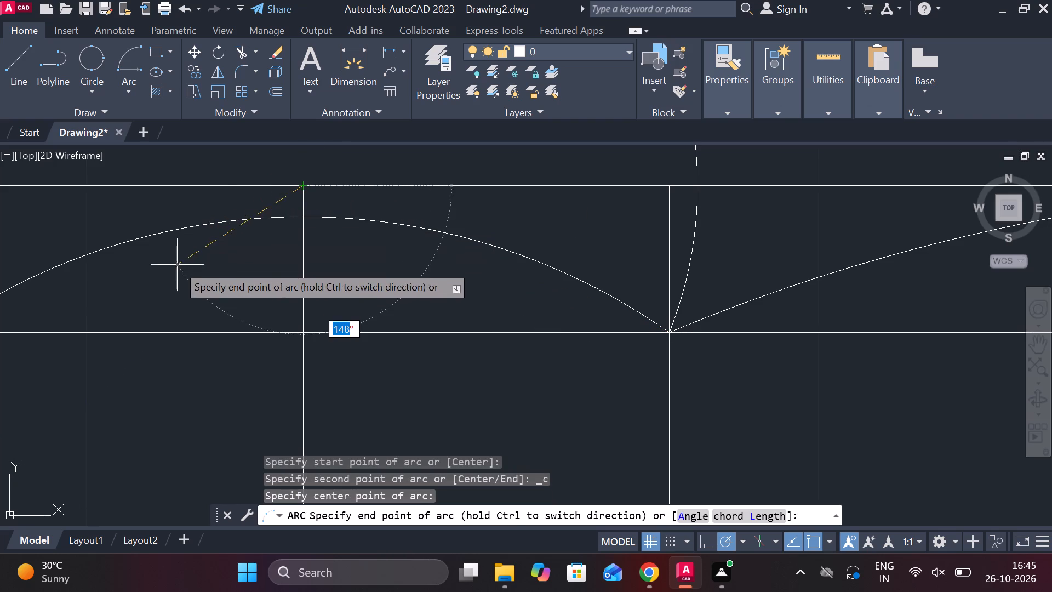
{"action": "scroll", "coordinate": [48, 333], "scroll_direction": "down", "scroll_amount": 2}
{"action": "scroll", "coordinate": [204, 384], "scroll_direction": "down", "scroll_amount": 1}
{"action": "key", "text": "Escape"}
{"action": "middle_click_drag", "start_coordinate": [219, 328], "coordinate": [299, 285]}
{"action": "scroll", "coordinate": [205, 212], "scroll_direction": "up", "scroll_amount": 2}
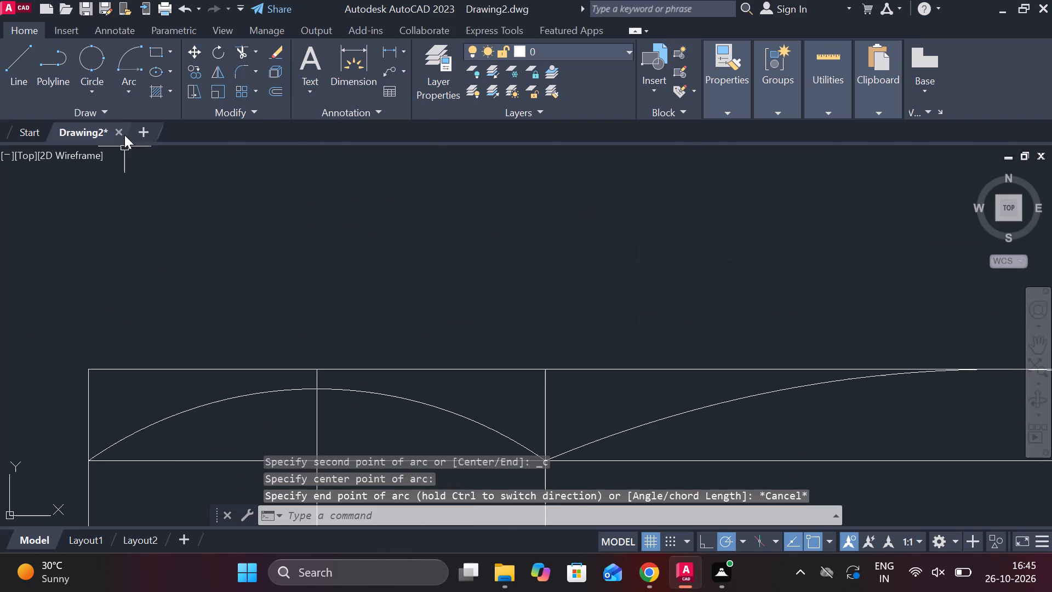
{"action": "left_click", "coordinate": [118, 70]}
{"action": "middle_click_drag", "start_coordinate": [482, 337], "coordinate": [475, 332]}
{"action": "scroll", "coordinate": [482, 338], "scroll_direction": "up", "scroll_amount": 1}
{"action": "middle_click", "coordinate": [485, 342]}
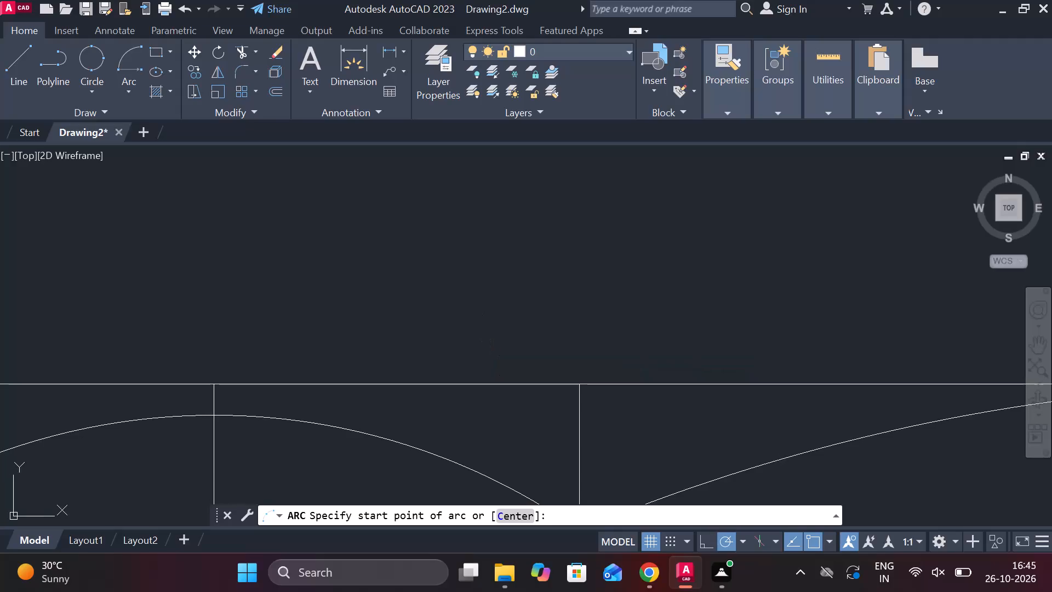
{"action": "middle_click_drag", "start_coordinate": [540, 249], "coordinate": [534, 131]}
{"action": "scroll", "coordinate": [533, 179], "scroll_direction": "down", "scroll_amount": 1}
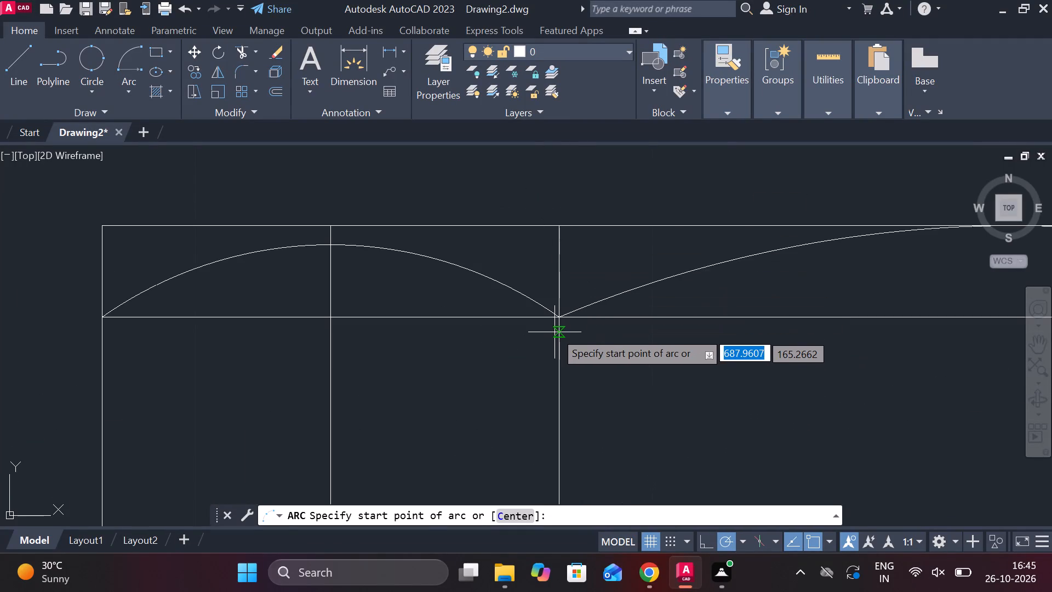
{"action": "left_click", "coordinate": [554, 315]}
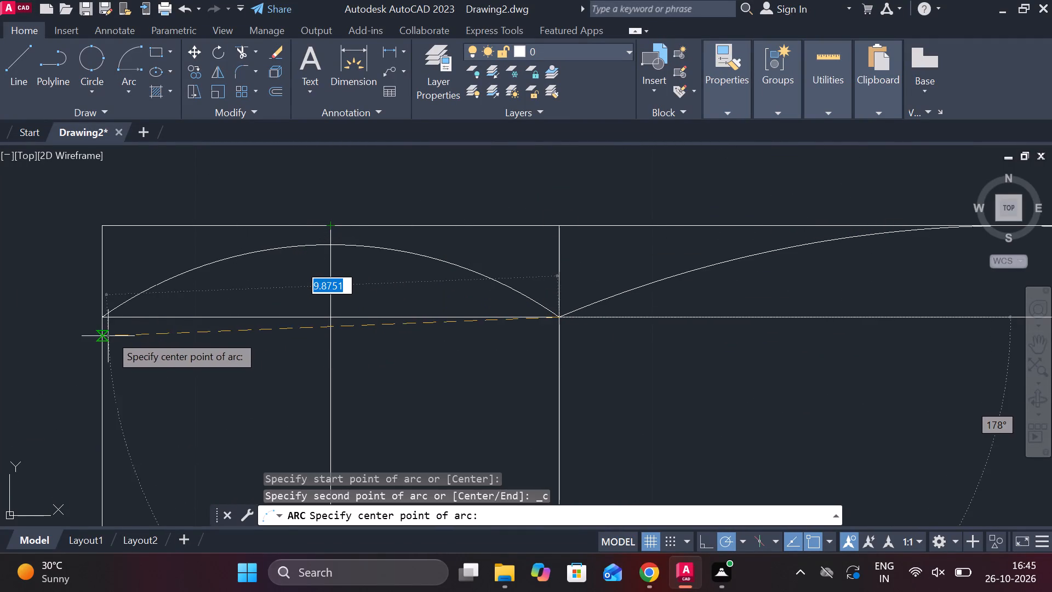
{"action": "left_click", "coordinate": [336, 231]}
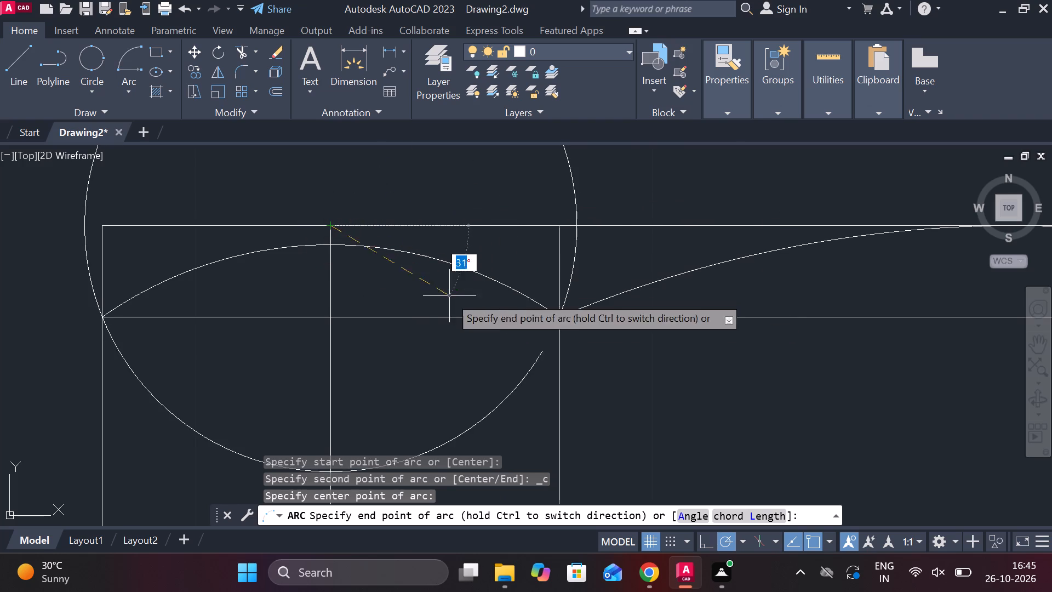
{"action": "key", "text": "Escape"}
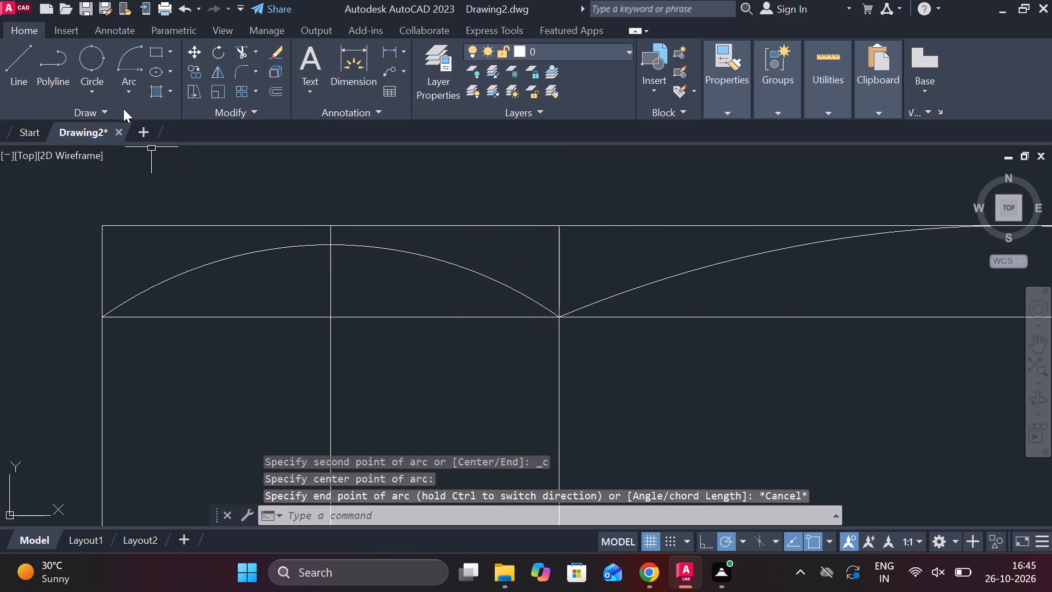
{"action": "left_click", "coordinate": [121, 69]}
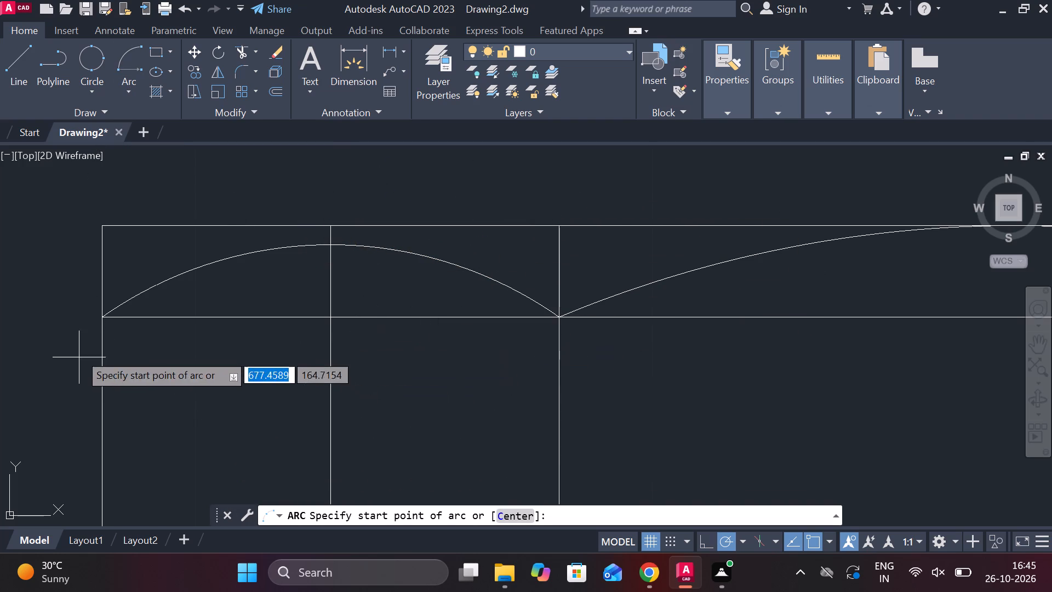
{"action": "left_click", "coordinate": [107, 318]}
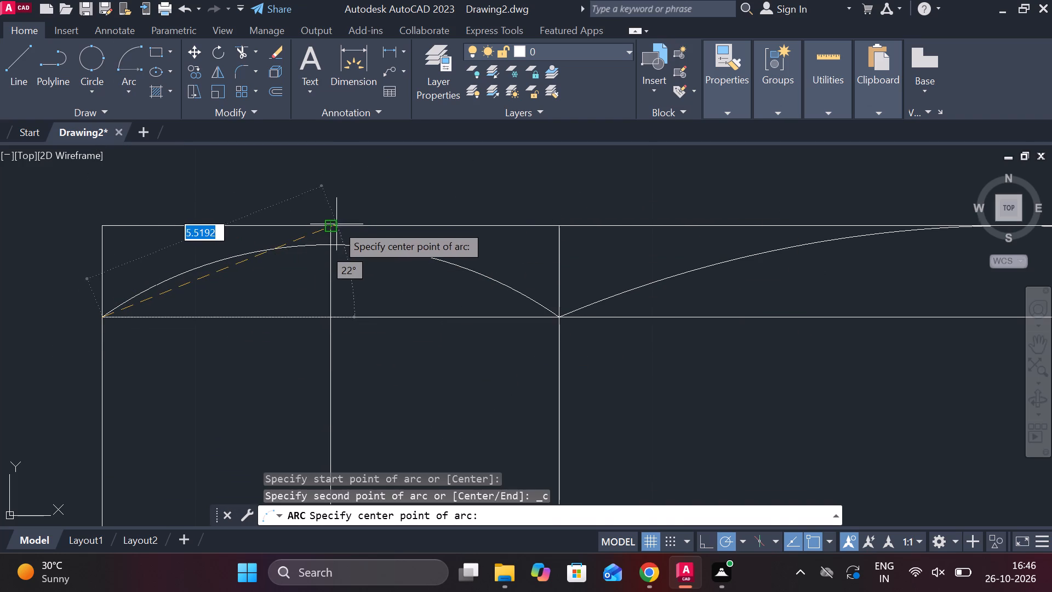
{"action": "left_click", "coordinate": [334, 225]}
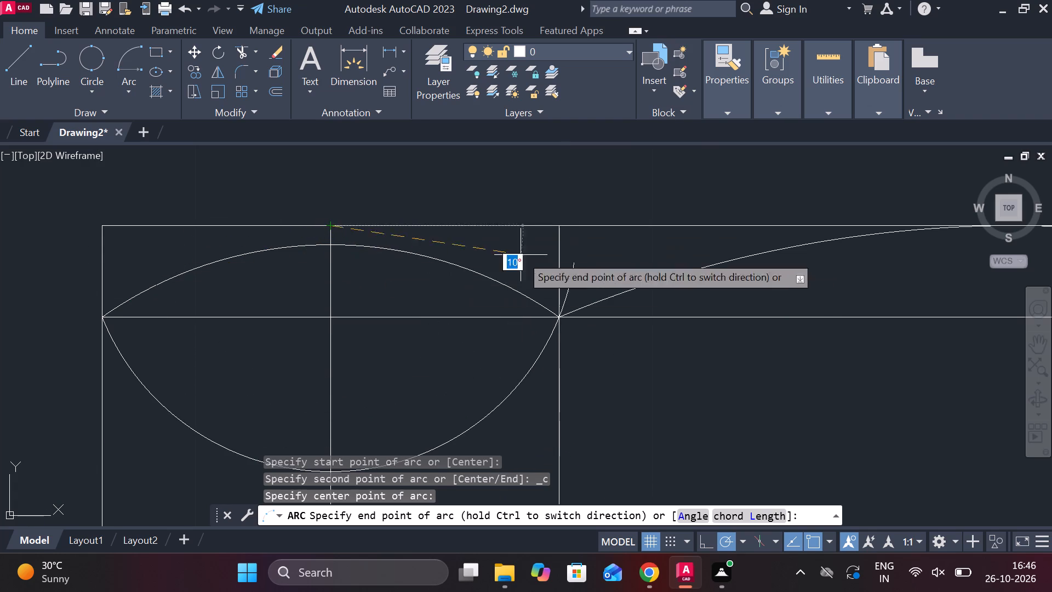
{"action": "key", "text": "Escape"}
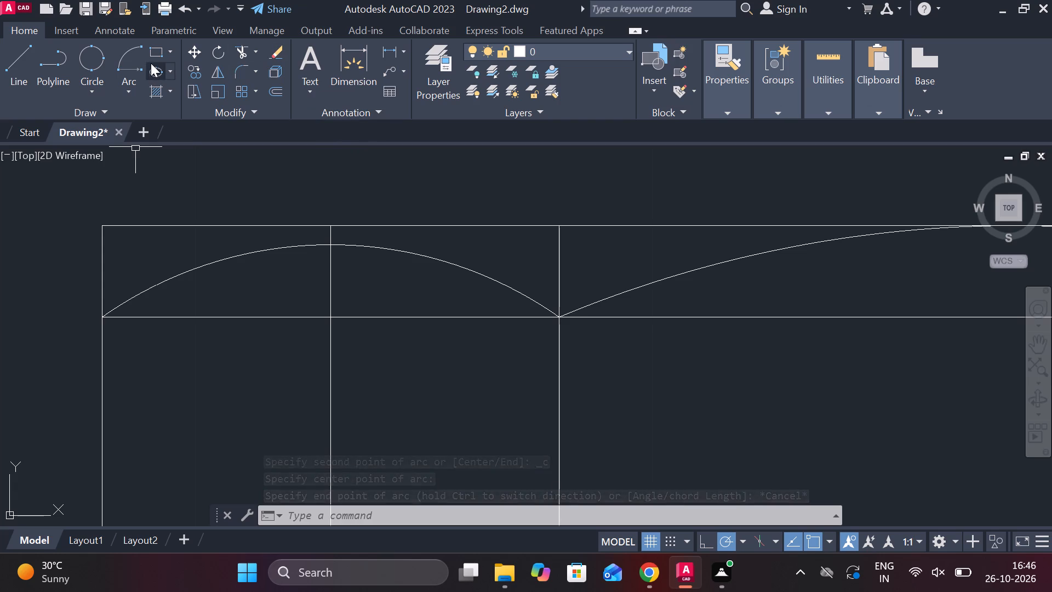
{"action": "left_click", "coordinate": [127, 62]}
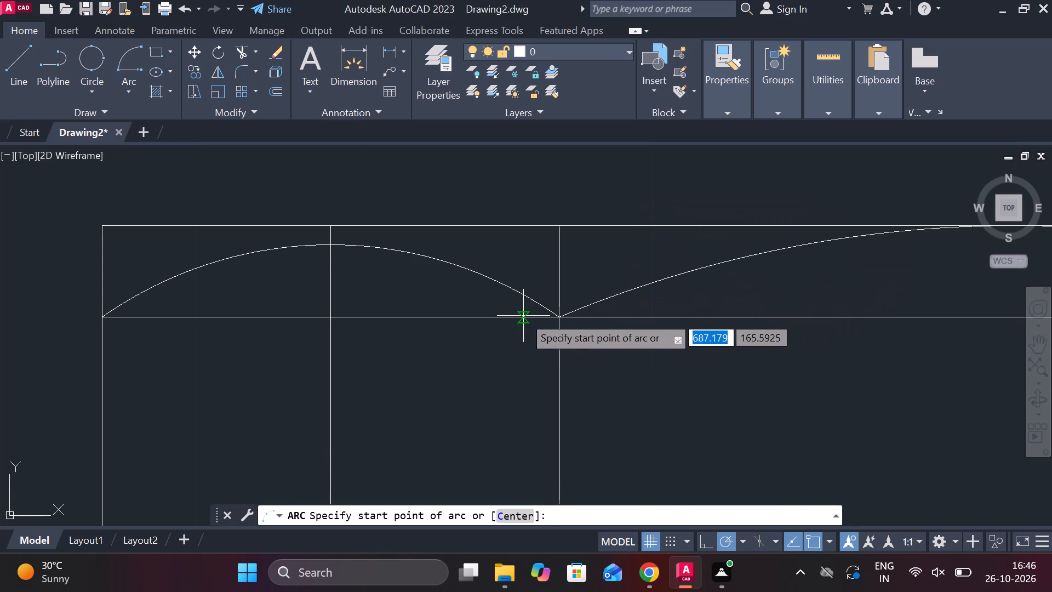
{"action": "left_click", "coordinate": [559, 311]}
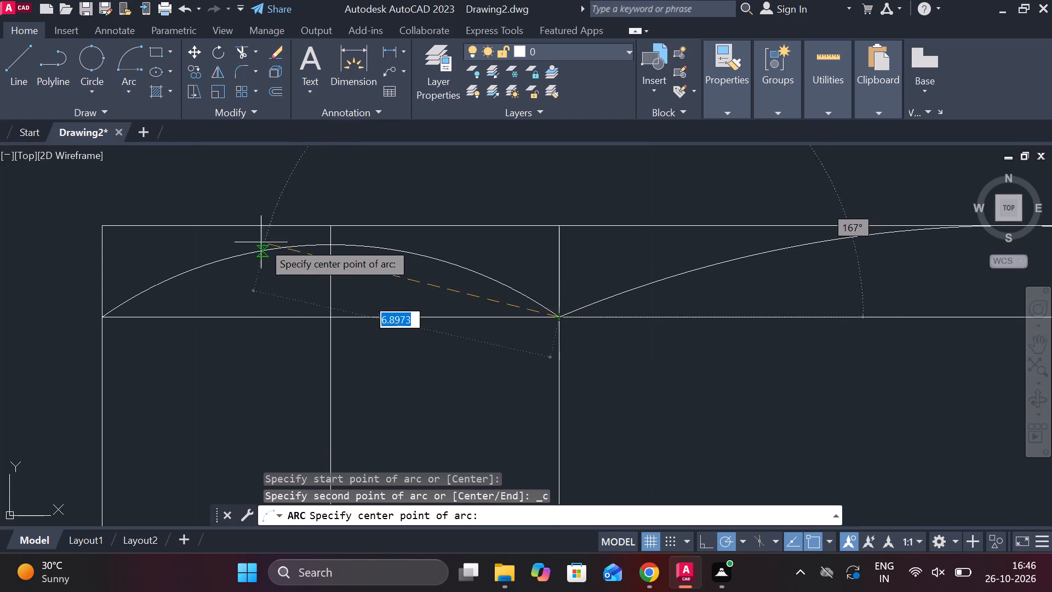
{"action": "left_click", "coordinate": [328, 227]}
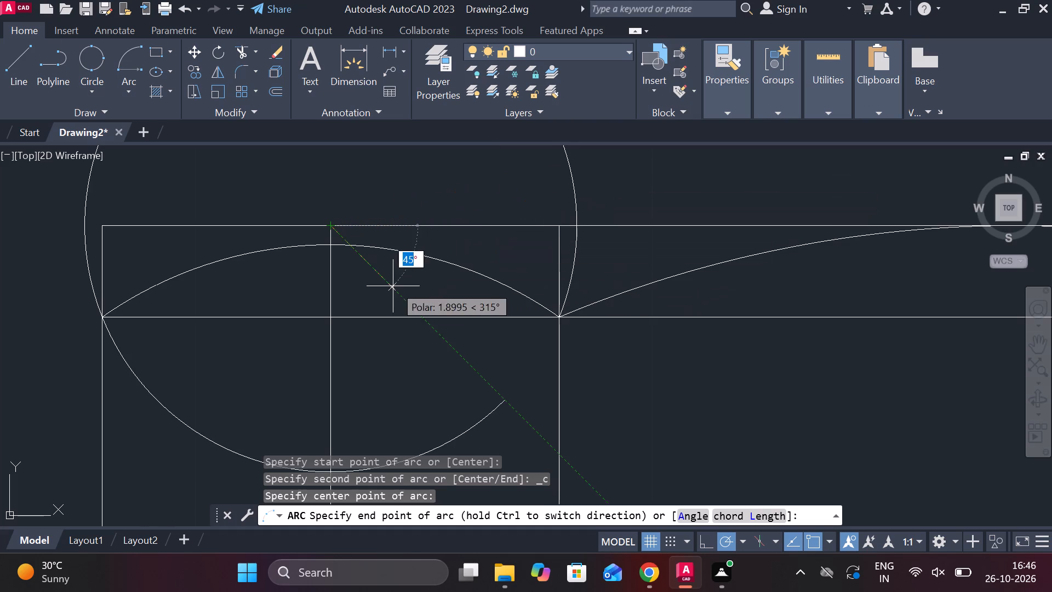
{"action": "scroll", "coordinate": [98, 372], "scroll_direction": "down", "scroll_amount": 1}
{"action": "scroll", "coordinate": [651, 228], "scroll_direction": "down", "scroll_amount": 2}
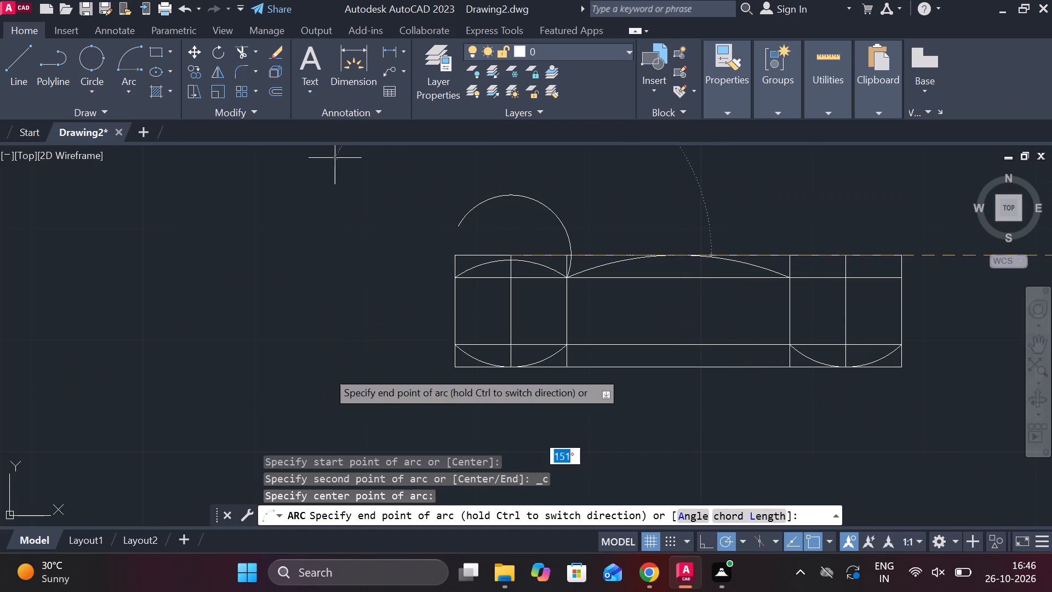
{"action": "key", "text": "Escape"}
Erase the arc spanning the two top-left cells of the grid.
{"action": "scroll", "coordinate": [525, 262], "scroll_direction": "up", "scroll_amount": 4}
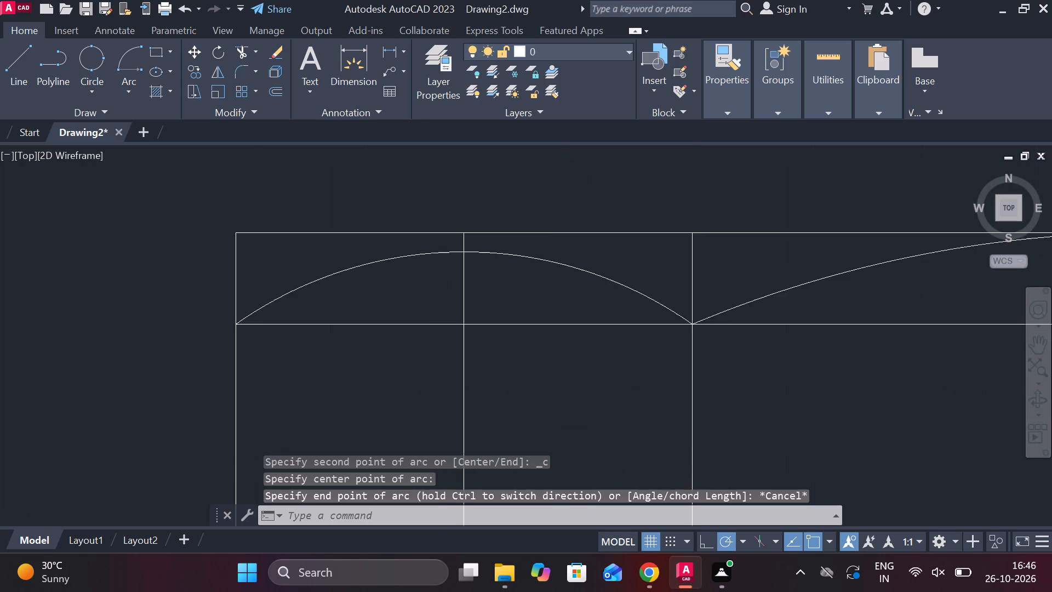
{"action": "left_click", "coordinate": [529, 254]}
{"action": "key", "text": "Delete"}
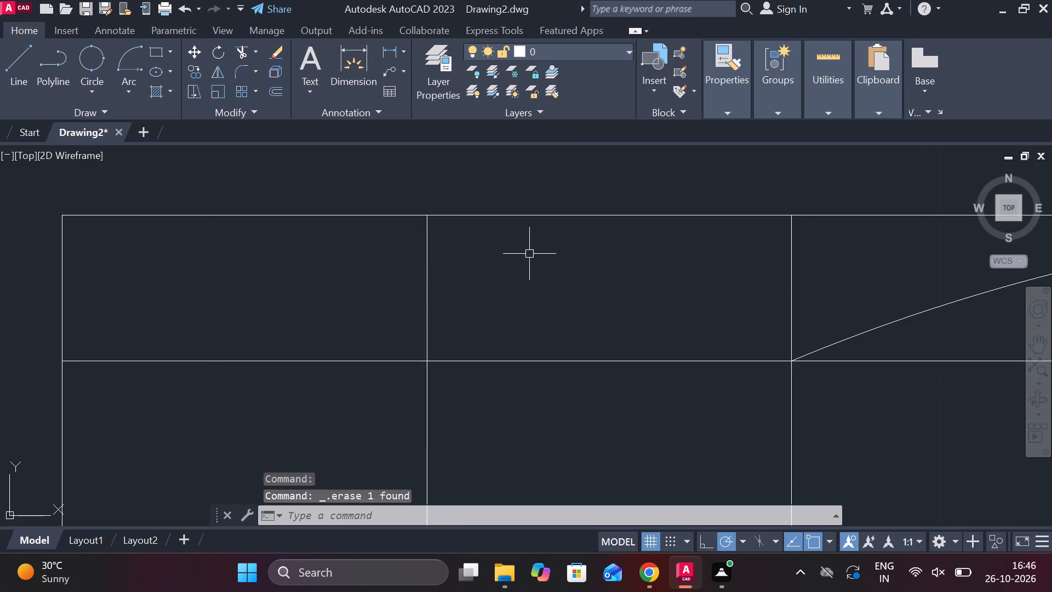
Draw a three-point circle through the two top-left cells' outer lower corners and the top end of their dividing line.
{"action": "left_click", "coordinate": [83, 58]}
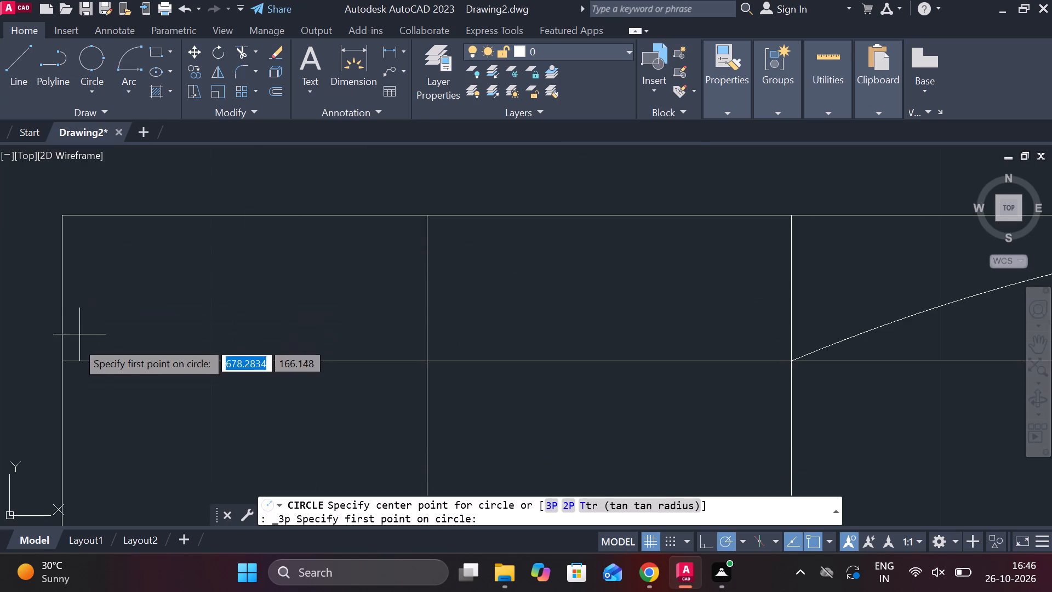
{"action": "left_click", "coordinate": [59, 360]}
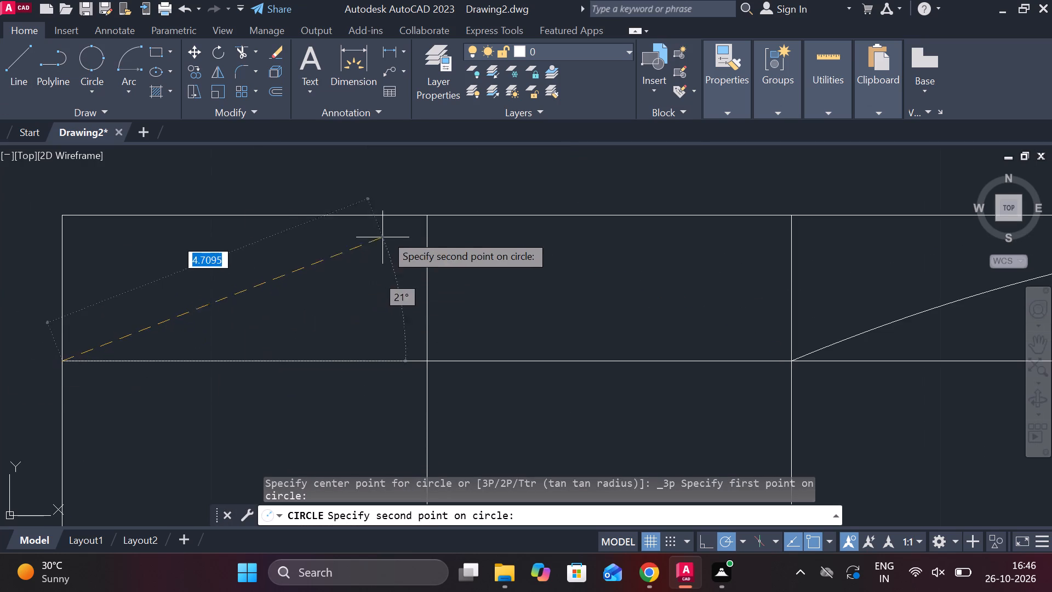
{"action": "left_click", "coordinate": [426, 215]}
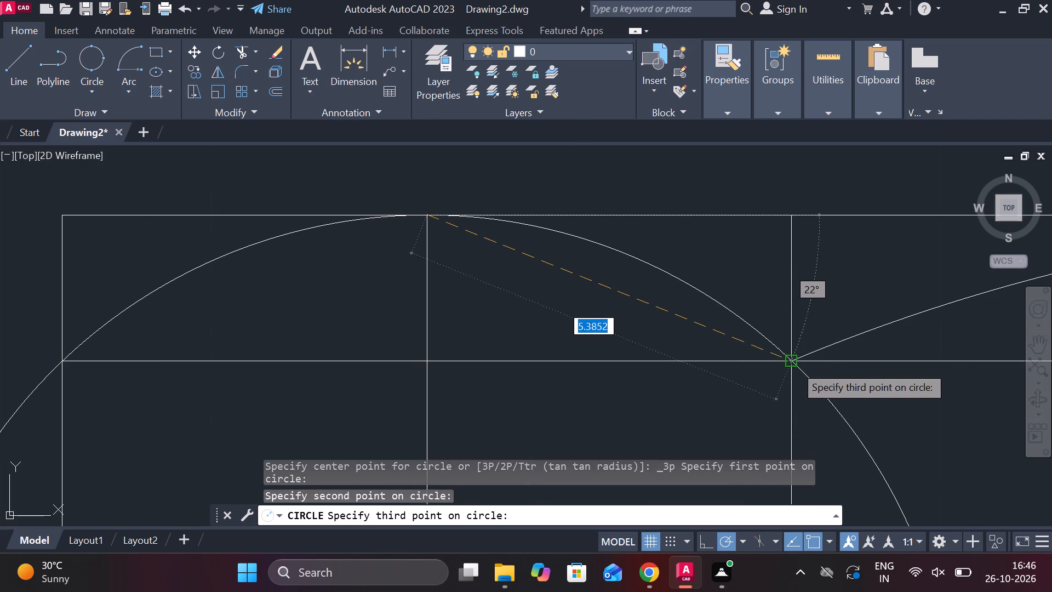
{"action": "left_click", "coordinate": [794, 365]}
Trim the circle below the upper inner line, keeping only its arc across the two top-left cells.
{"action": "scroll", "coordinate": [824, 365], "scroll_direction": "down", "scroll_amount": 4}
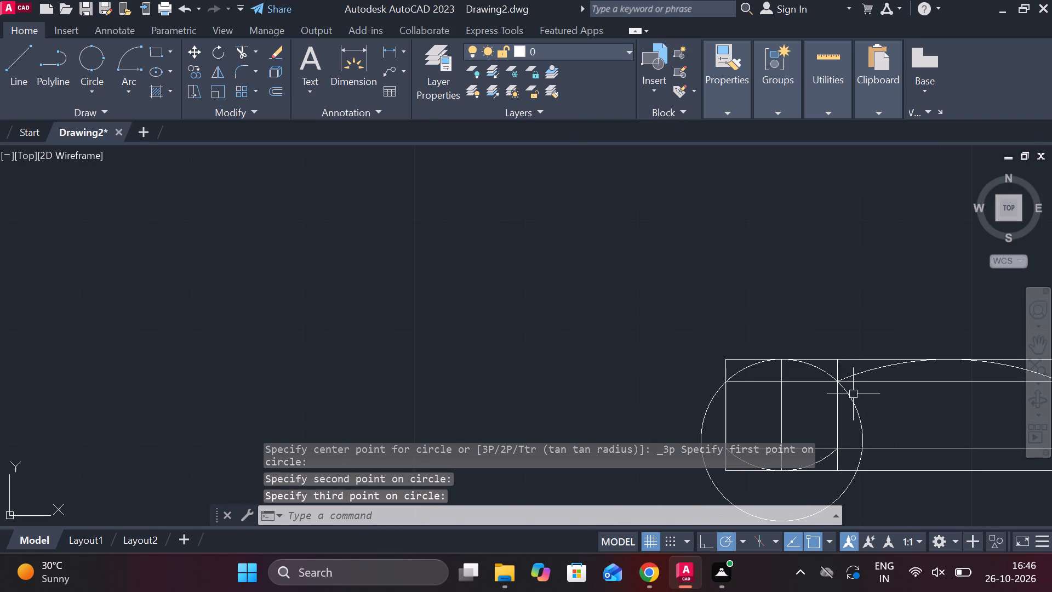
{"action": "left_click", "coordinate": [244, 52]}
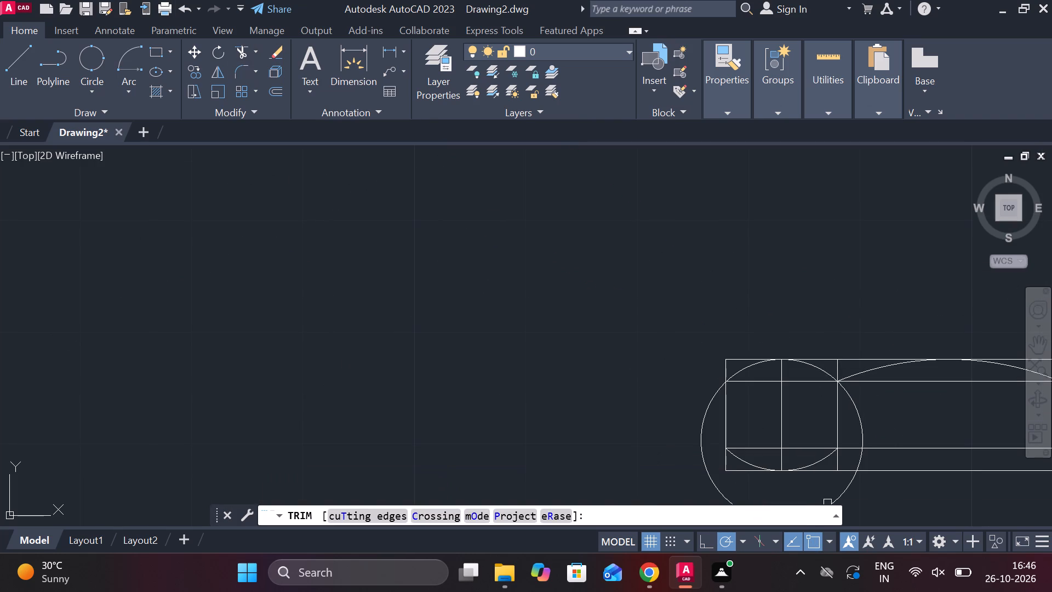
{"action": "scroll", "coordinate": [828, 477], "scroll_direction": "up", "scroll_amount": 2}
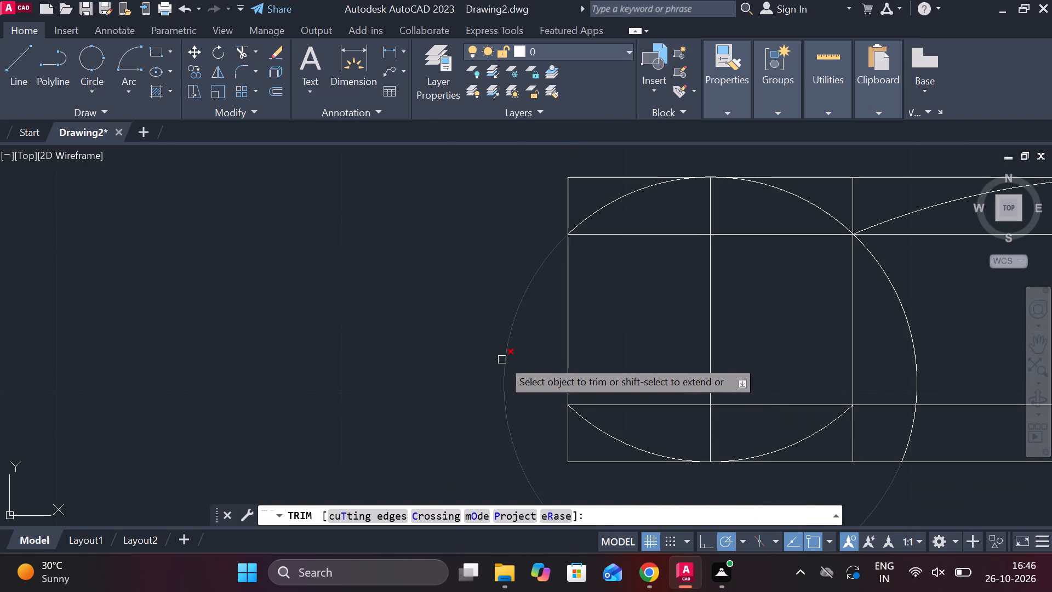
{"action": "double_click", "coordinate": [507, 363]}
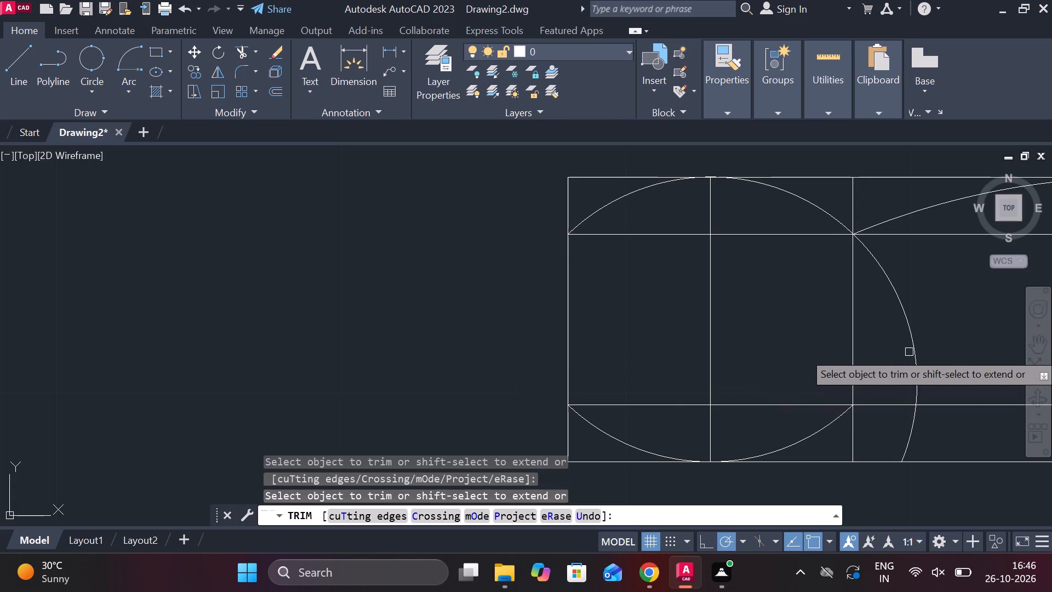
{"action": "left_click", "coordinate": [914, 345]}
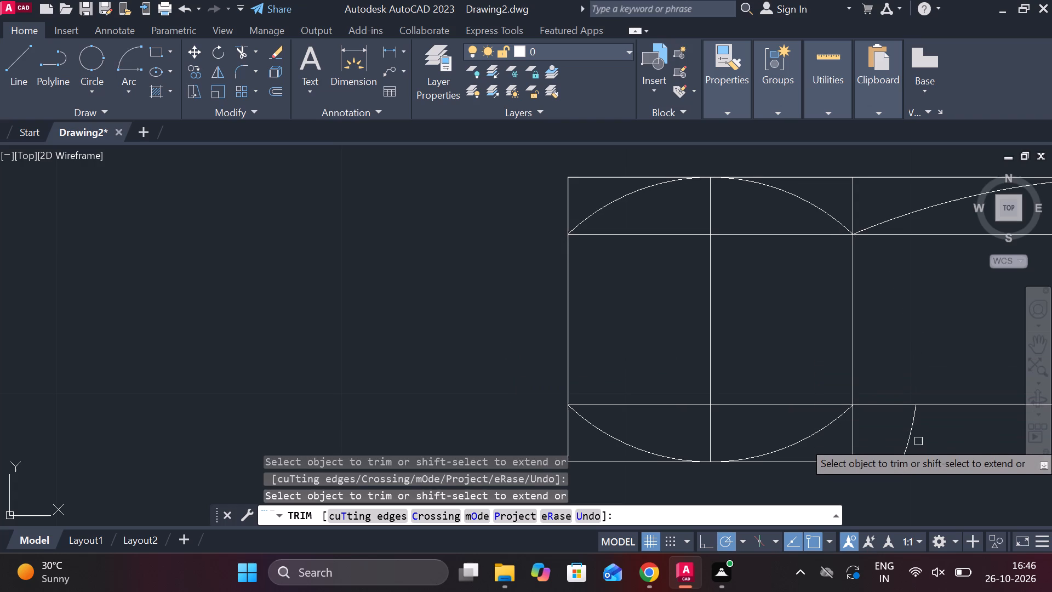
{"action": "left_click", "coordinate": [910, 439]}
Draw a three-point circle through the lower inner line's ends at the wide middle cell and the bottom edge's midpoint.
{"action": "scroll", "coordinate": [869, 343], "scroll_direction": "down", "scroll_amount": 2}
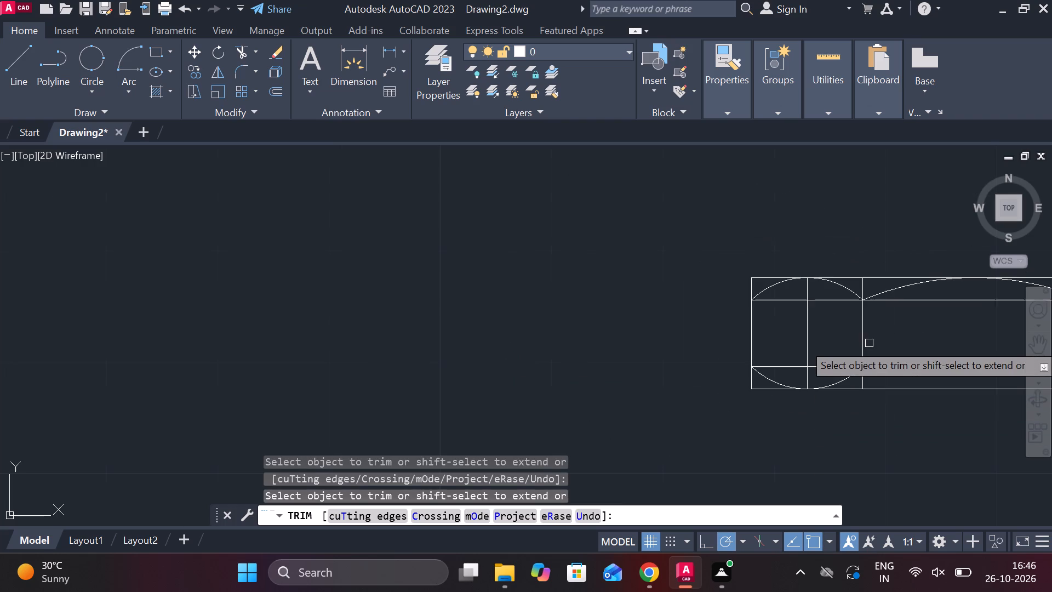
{"action": "scroll", "coordinate": [289, 299], "scroll_direction": "down", "scroll_amount": 4}
{"action": "scroll", "coordinate": [375, 306], "scroll_direction": "up", "scroll_amount": 4}
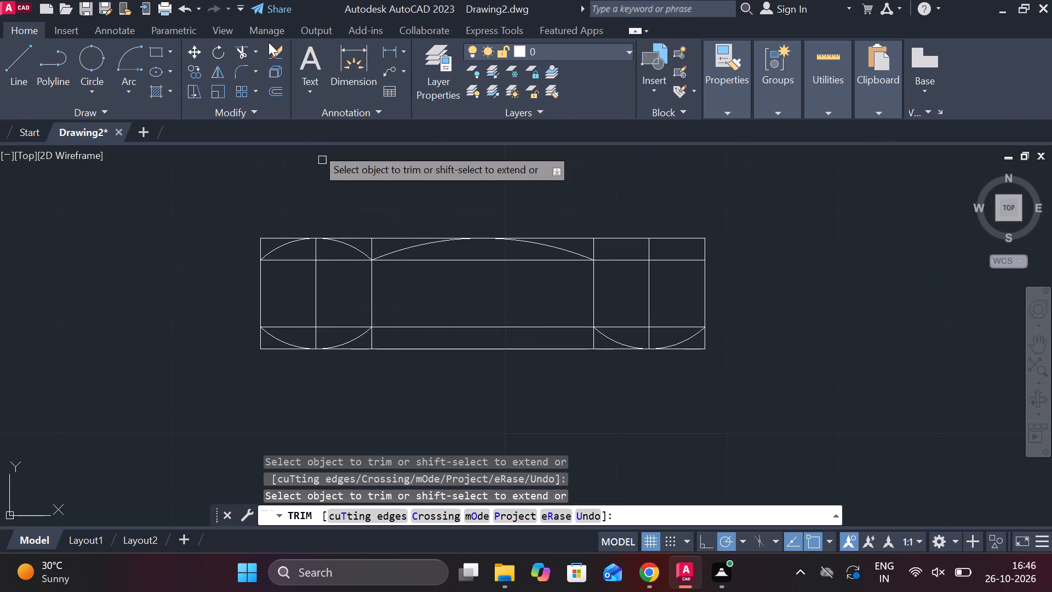
{"action": "left_click", "coordinate": [88, 55]}
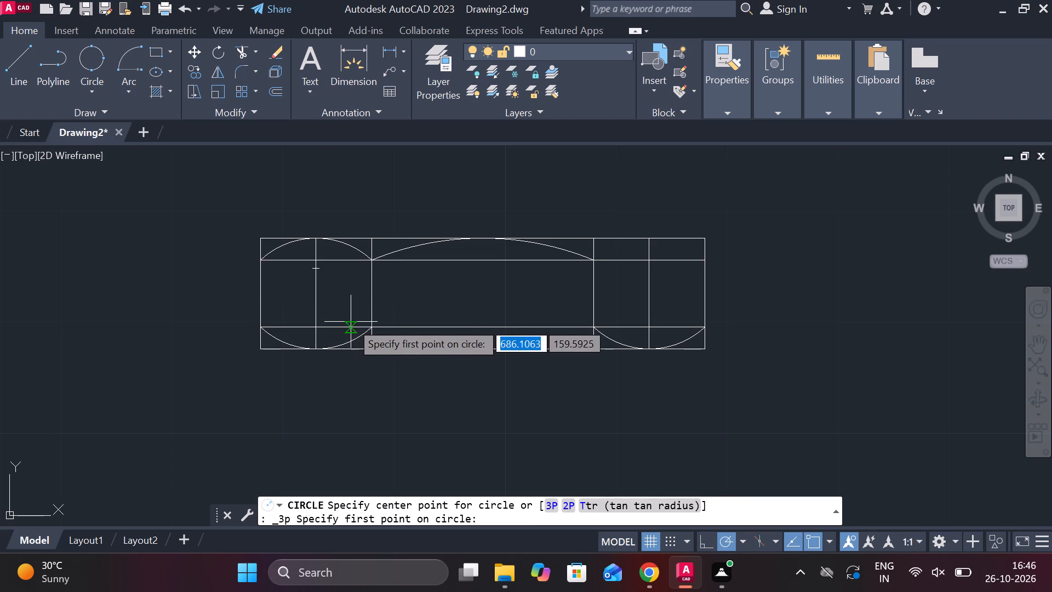
{"action": "left_click", "coordinate": [368, 333]}
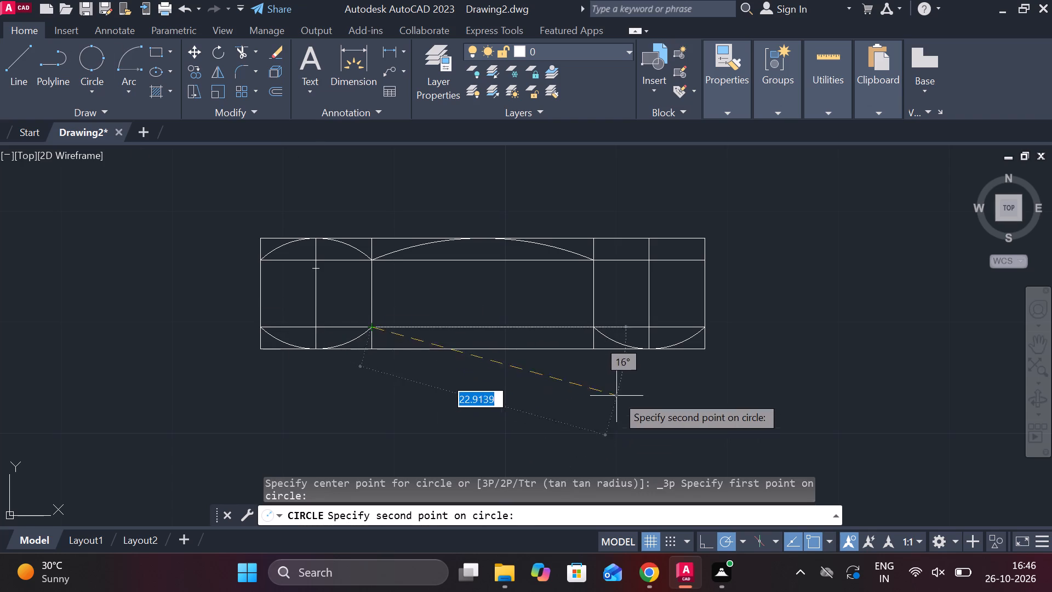
{"action": "left_click", "coordinate": [484, 348]}
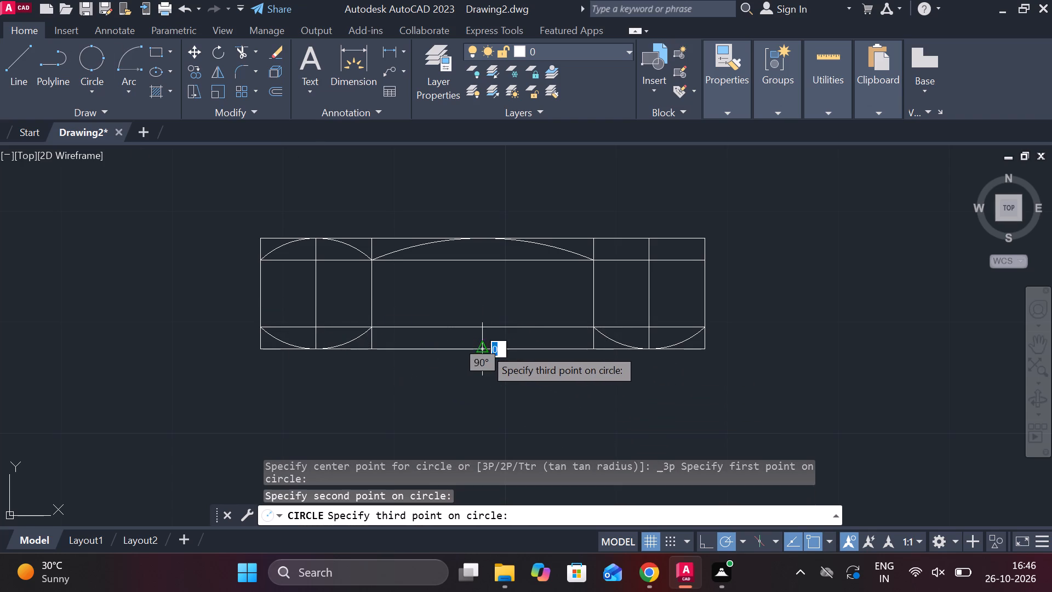
{"action": "scroll", "coordinate": [599, 332], "scroll_direction": "up", "scroll_amount": 3}
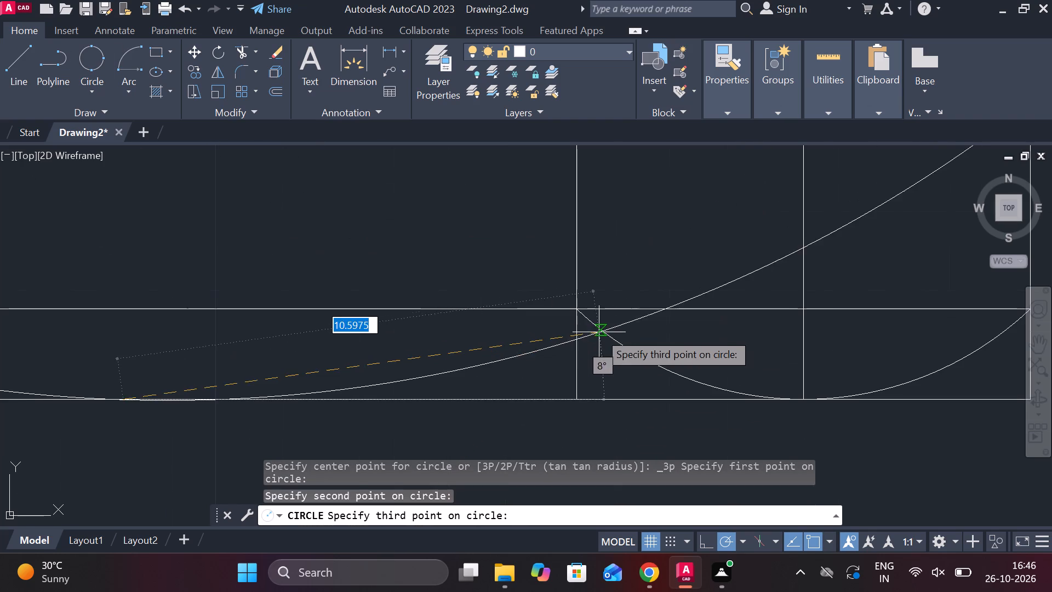
{"action": "left_click", "coordinate": [580, 311]}
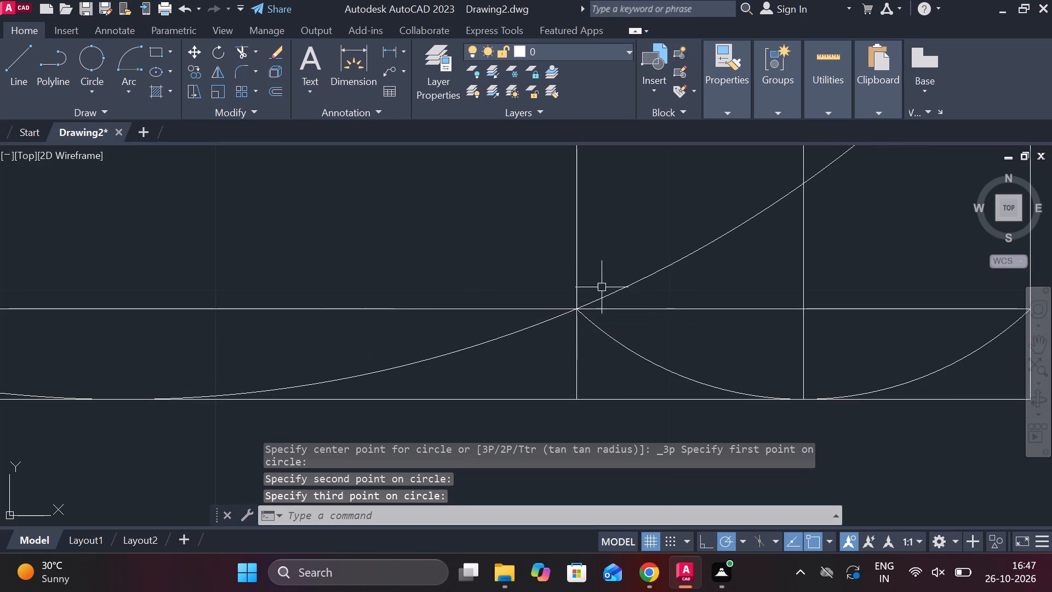
Trim the large circle above the lower inner line, keeping only its arc across the bottom middle cell.
{"action": "scroll", "coordinate": [623, 227], "scroll_direction": "down", "scroll_amount": 5}
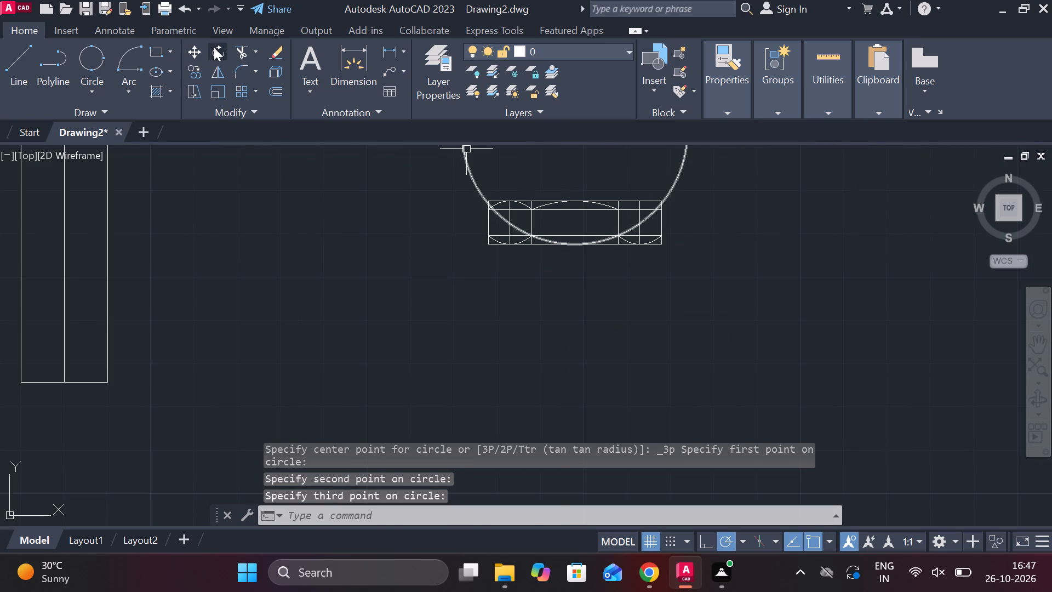
{"action": "left_click", "coordinate": [240, 47]}
{"action": "left_click", "coordinate": [477, 186]}
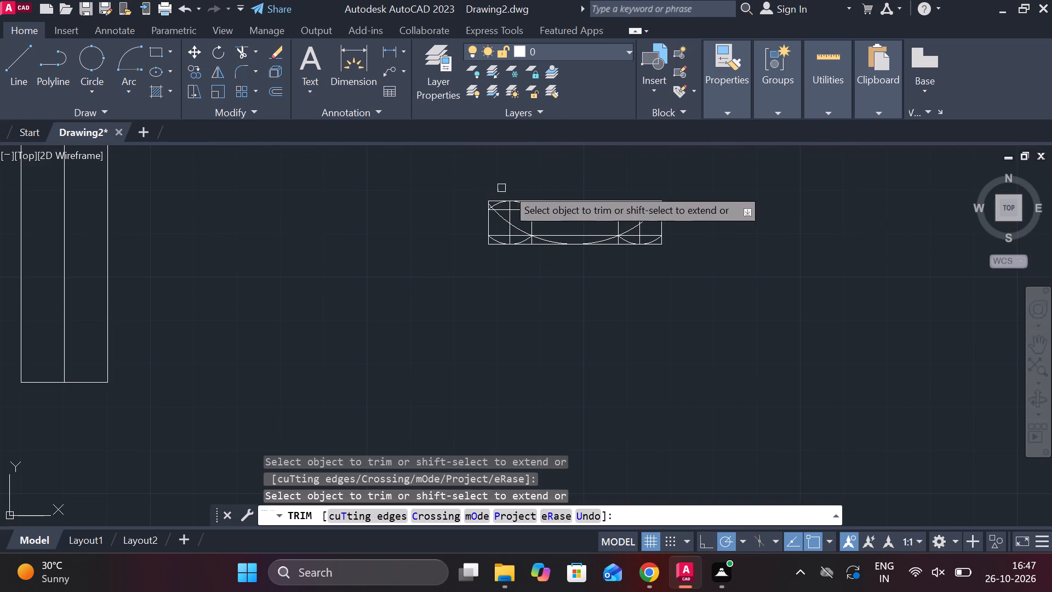
{"action": "scroll", "coordinate": [580, 169], "scroll_direction": "up", "scroll_amount": 3}
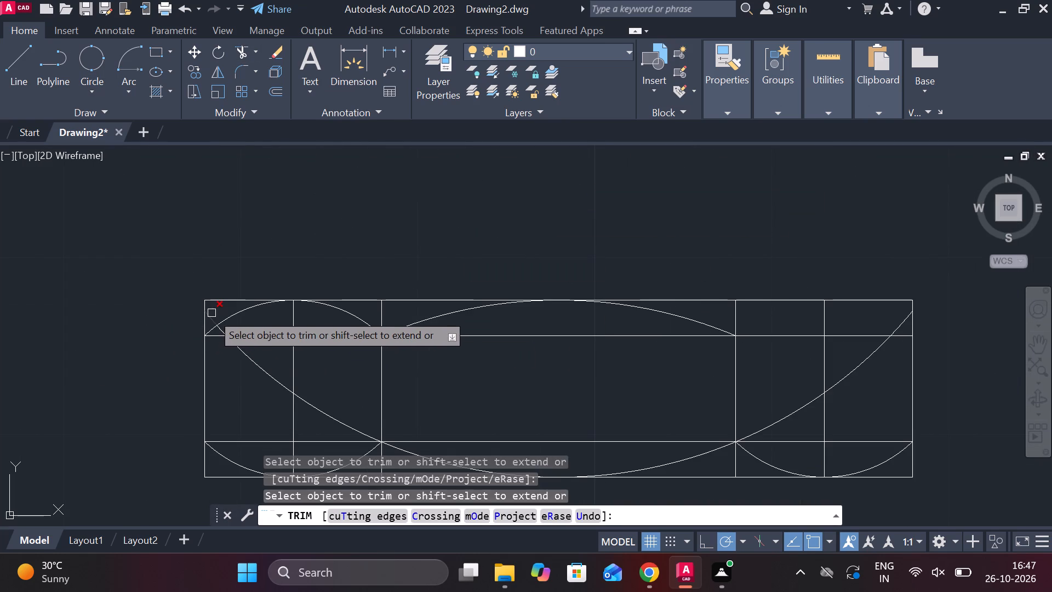
{"action": "left_click", "coordinate": [211, 313]}
{"action": "left_click", "coordinate": [224, 332]}
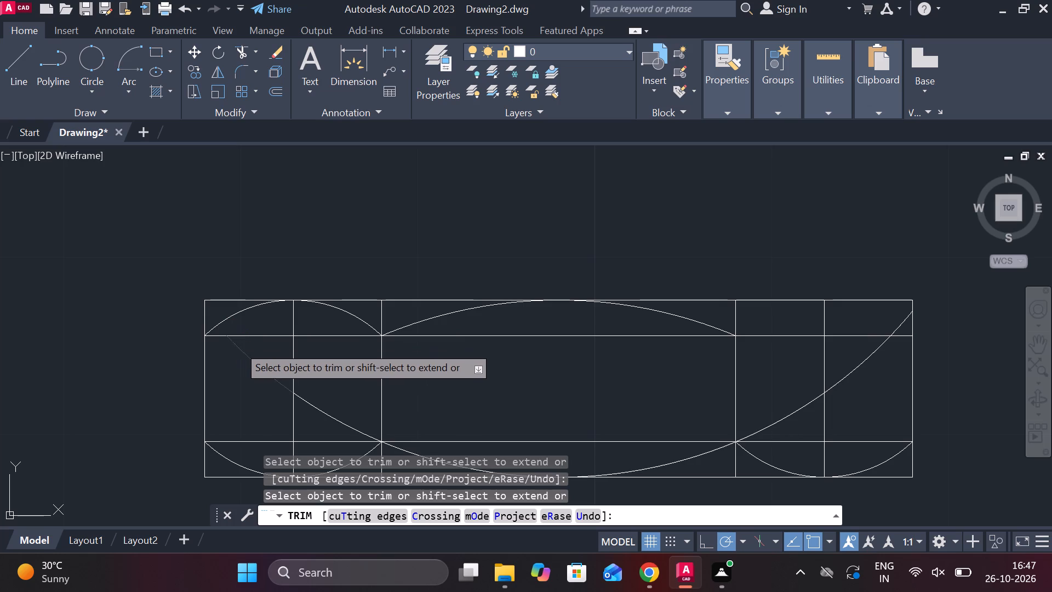
{"action": "left_click", "coordinate": [238, 345]}
{"action": "left_click", "coordinate": [323, 409]}
{"action": "scroll", "coordinate": [463, 398], "scroll_direction": "down", "scroll_amount": 1}
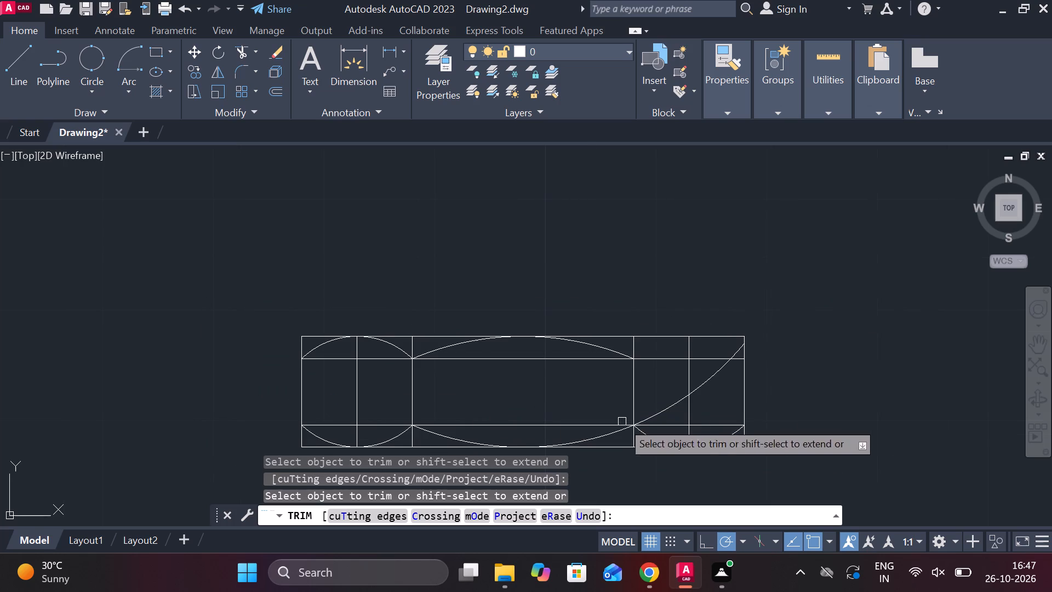
{"action": "left_click", "coordinate": [667, 408]}
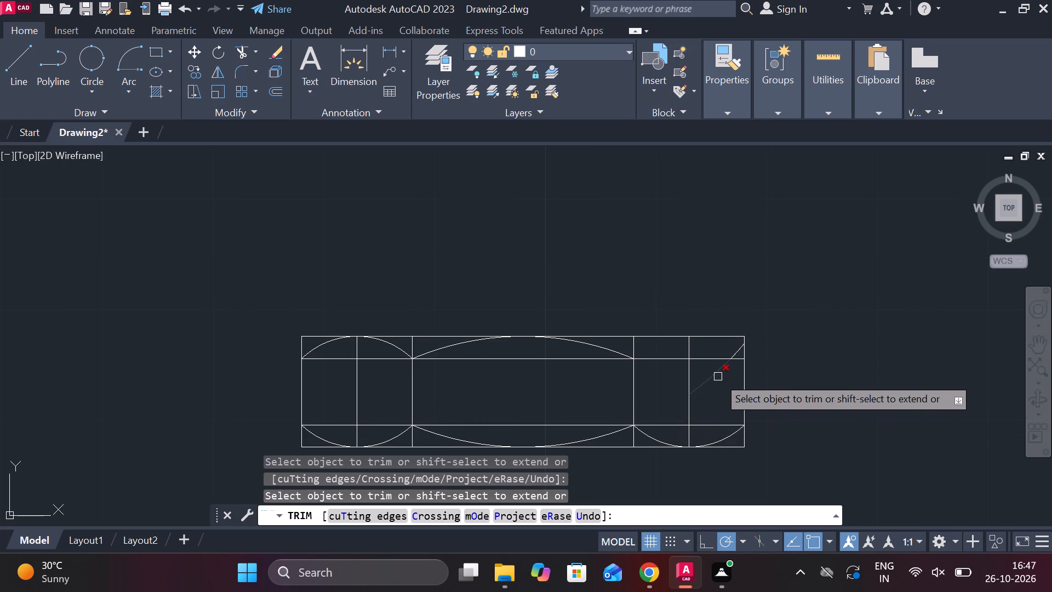
{"action": "left_click", "coordinate": [718, 377]}
{"action": "scroll", "coordinate": [727, 357], "scroll_direction": "up", "scroll_amount": 2}
{"action": "left_click", "coordinate": [749, 346]}
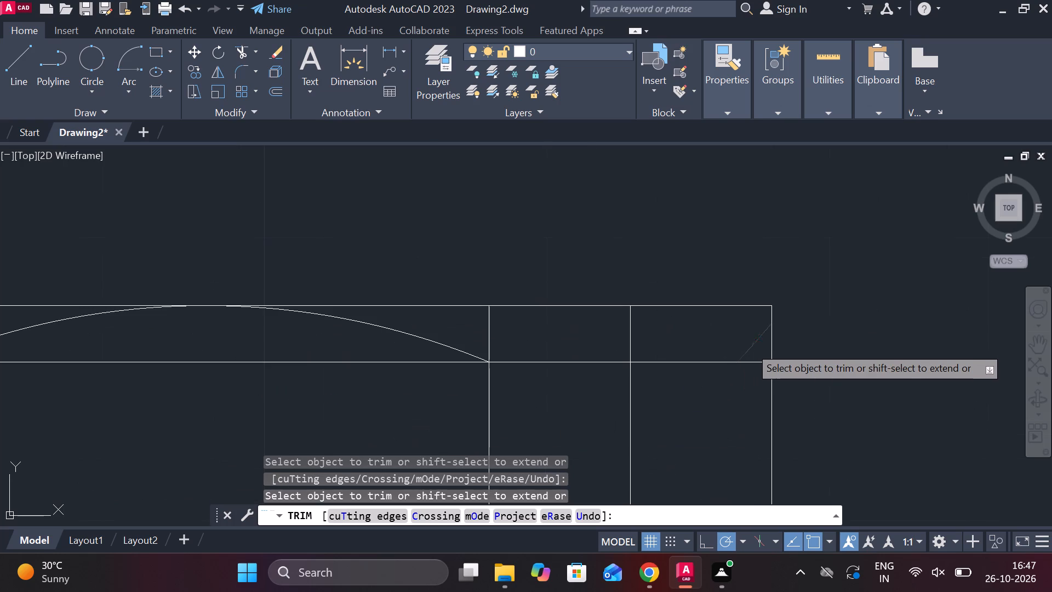
{"action": "scroll", "coordinate": [744, 335], "scroll_direction": "down", "scroll_amount": 3}
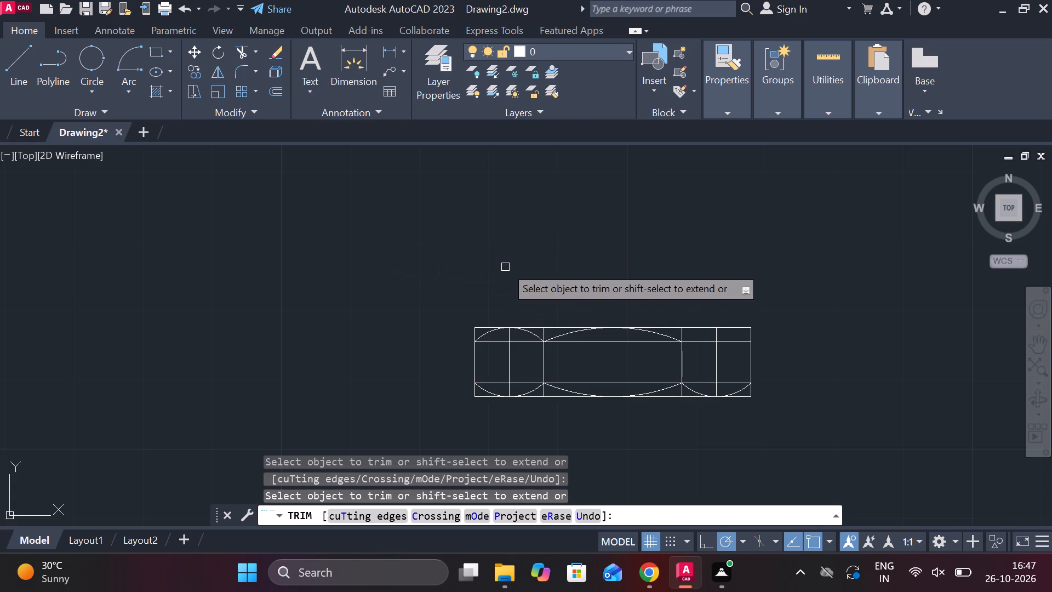
{"action": "scroll", "coordinate": [503, 261], "scroll_direction": "up", "scroll_amount": 2}
{"action": "scroll", "coordinate": [490, 301], "scroll_direction": "down", "scroll_amount": 2}
{"action": "key", "text": "Escape"}
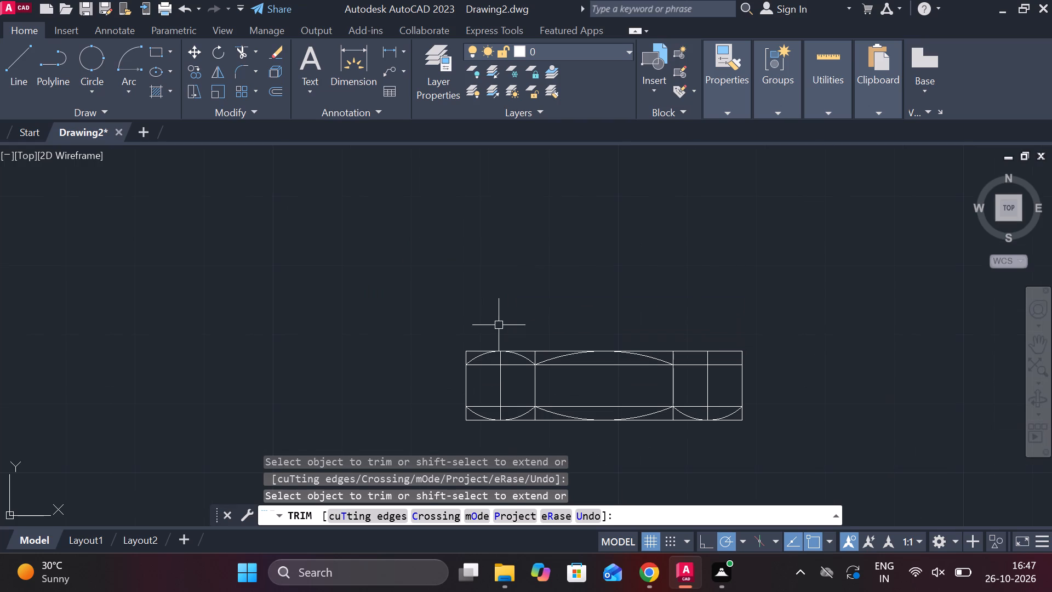
Copy the top-left arc onto the two top-right cells, from its left endpoint to the middle cell's upper-right inner corner.
{"action": "left_click", "coordinate": [488, 351]}
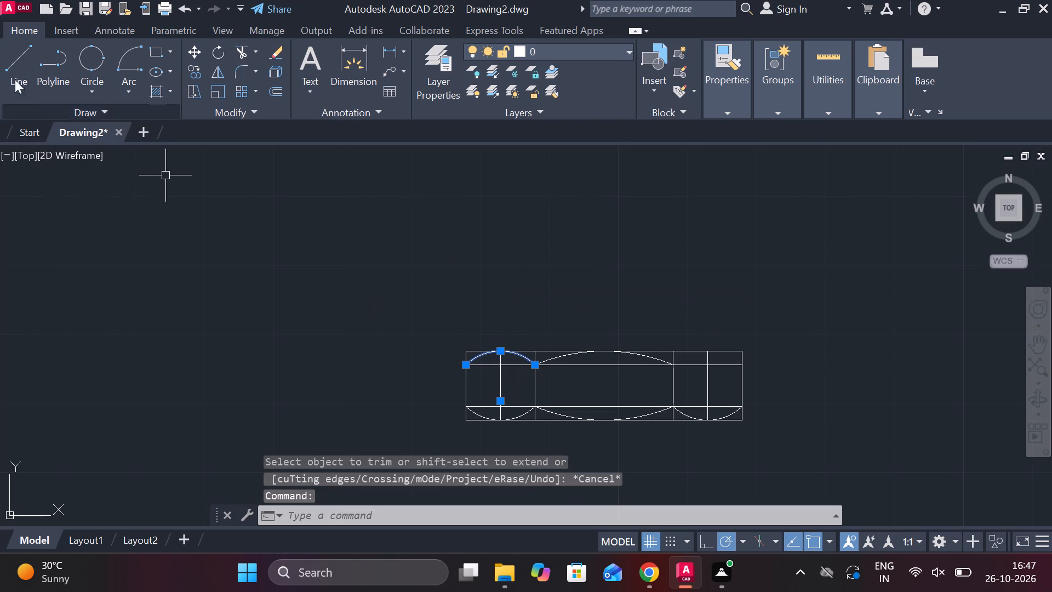
{"action": "left_click", "coordinate": [189, 62]}
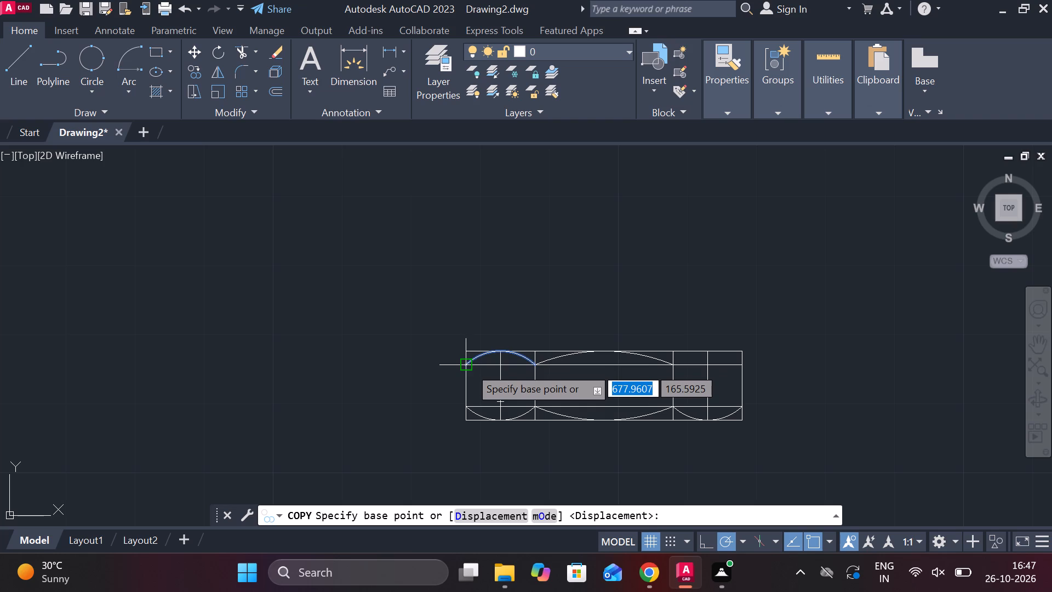
{"action": "left_click", "coordinate": [469, 367]}
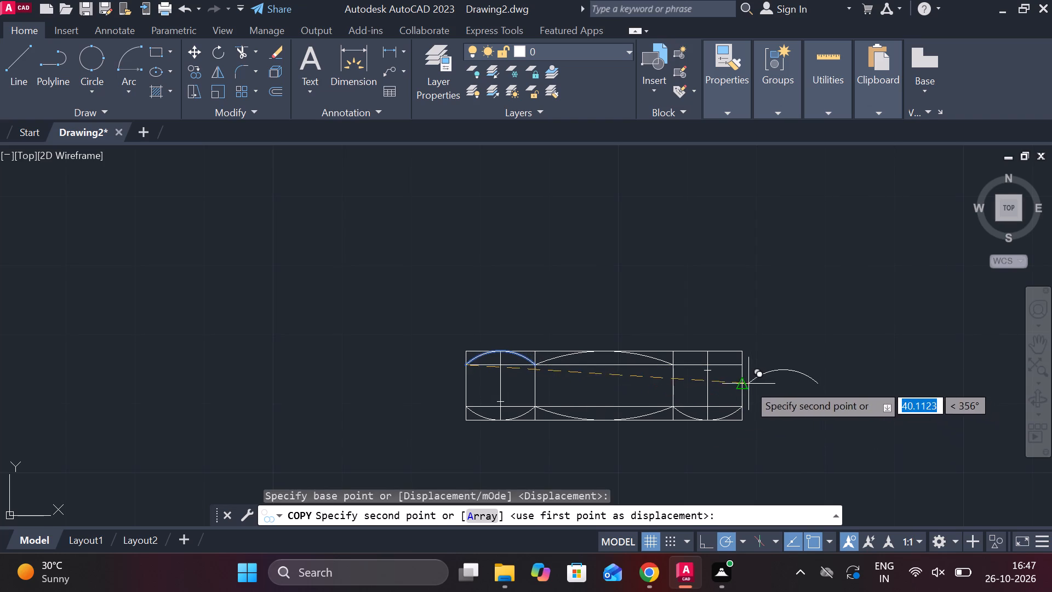
{"action": "scroll", "coordinate": [684, 368], "scroll_direction": "up", "scroll_amount": 4}
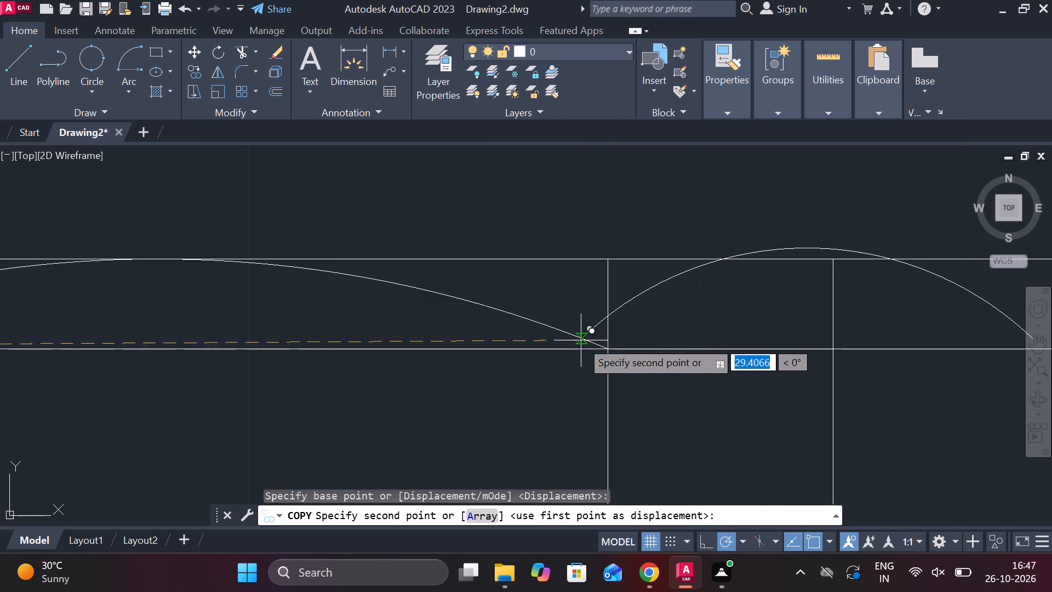
{"action": "left_click", "coordinate": [605, 346]}
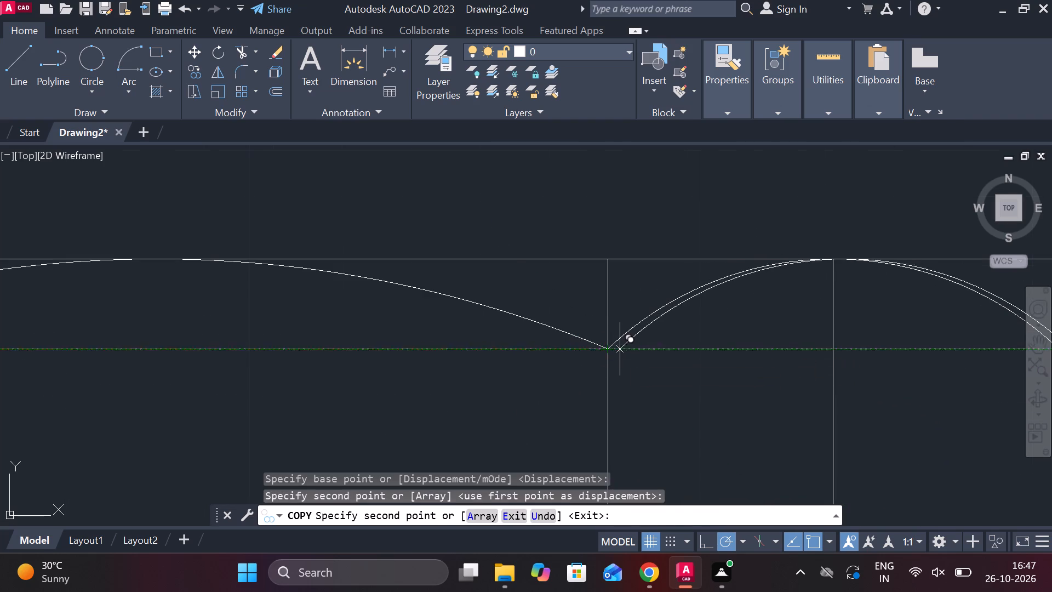
{"action": "key", "text": "Escape"}
Trim the outline's two top corners outside the arcs and the left divider's stub above the upper inner line.
{"action": "scroll", "coordinate": [612, 367], "scroll_direction": "down", "scroll_amount": 5}
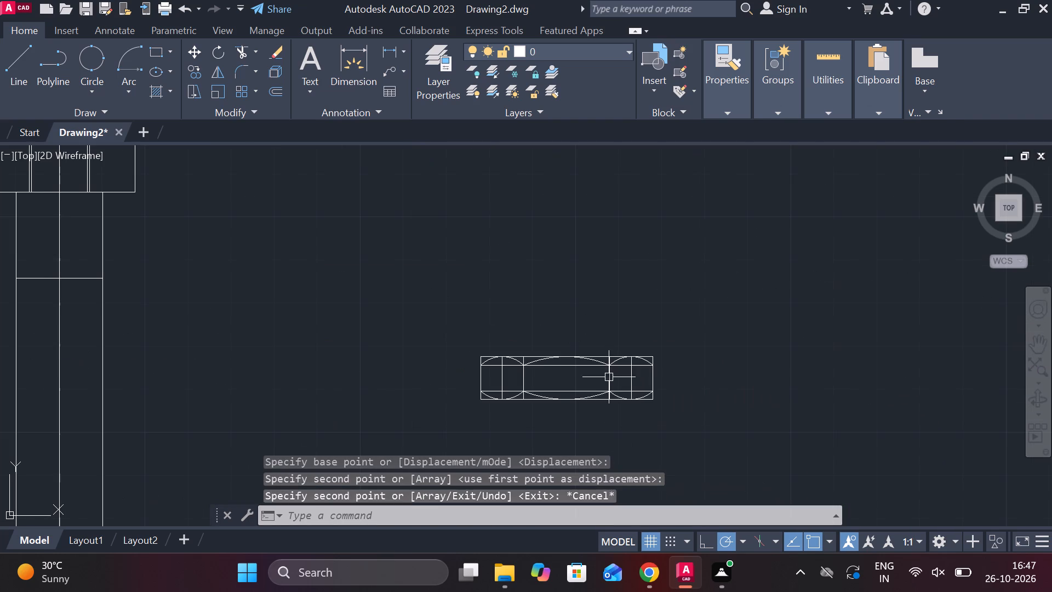
{"action": "scroll", "coordinate": [571, 379], "scroll_direction": "up", "scroll_amount": 3}
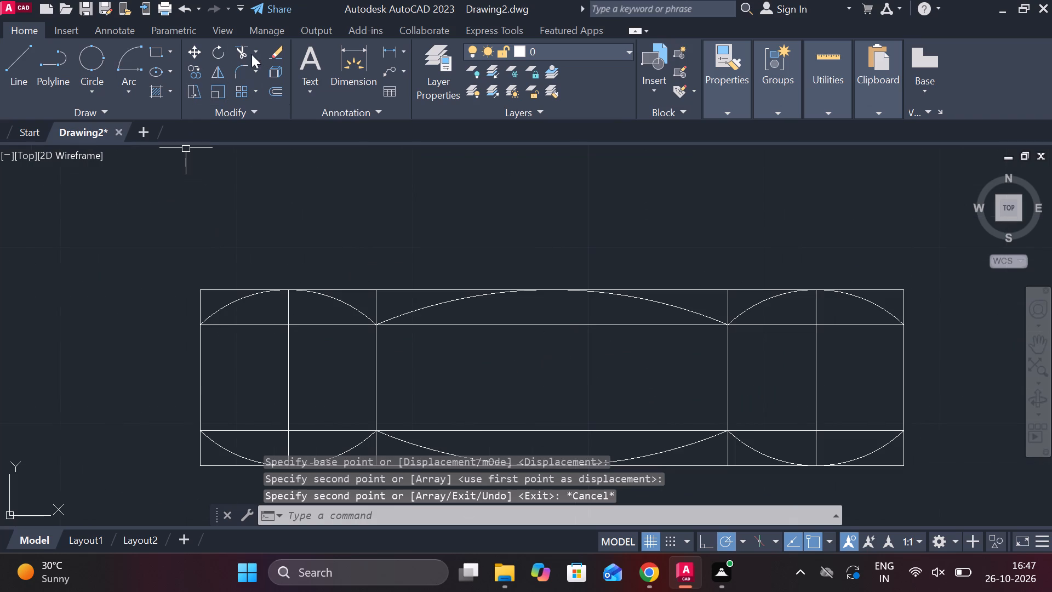
{"action": "left_click", "coordinate": [248, 54]}
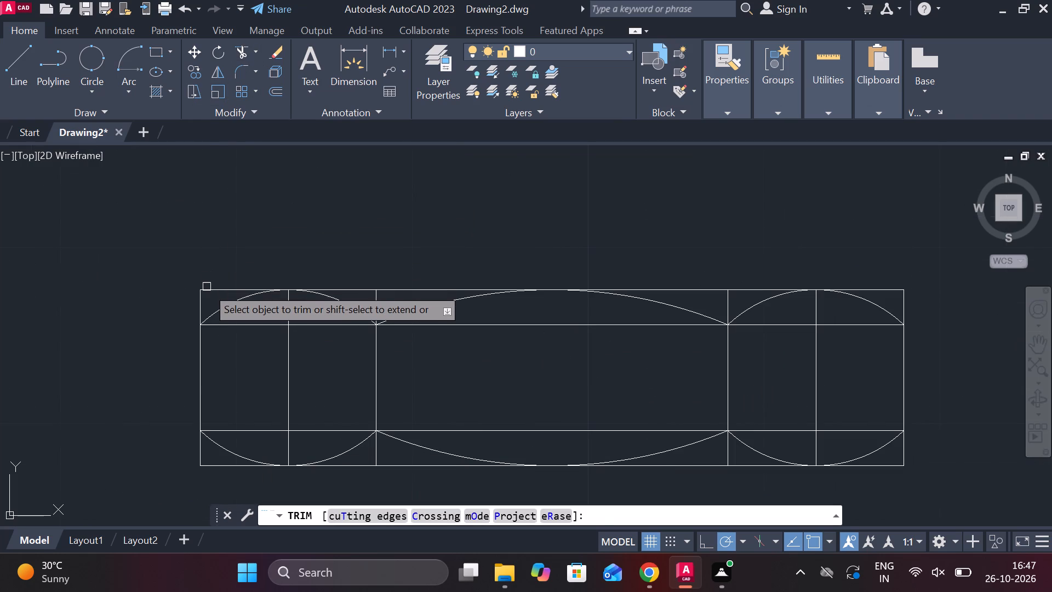
{"action": "left_click", "coordinate": [207, 288]}
{"action": "left_click", "coordinate": [202, 304]}
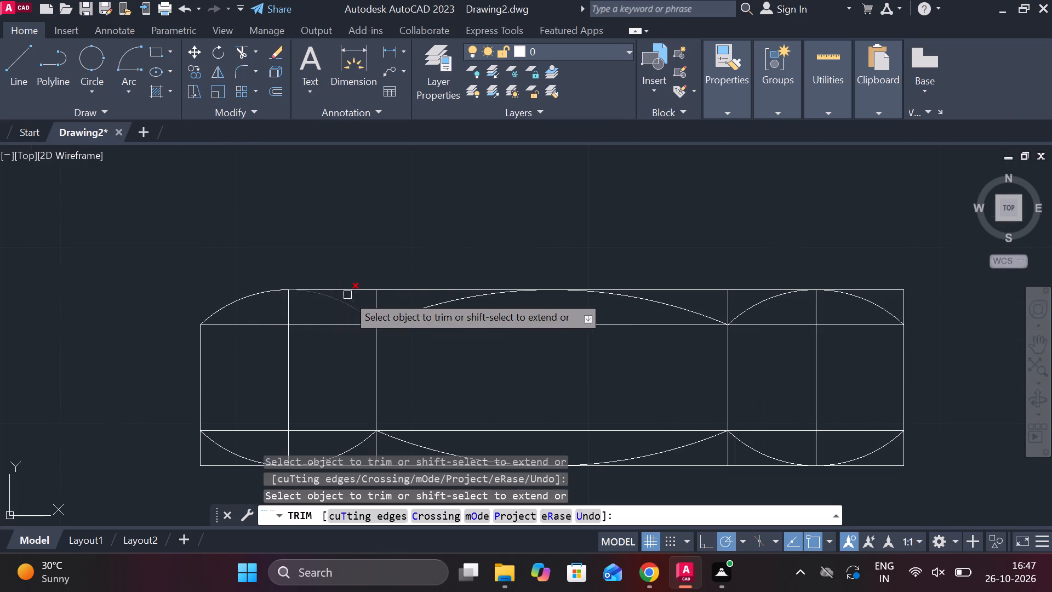
{"action": "left_click", "coordinate": [374, 300]}
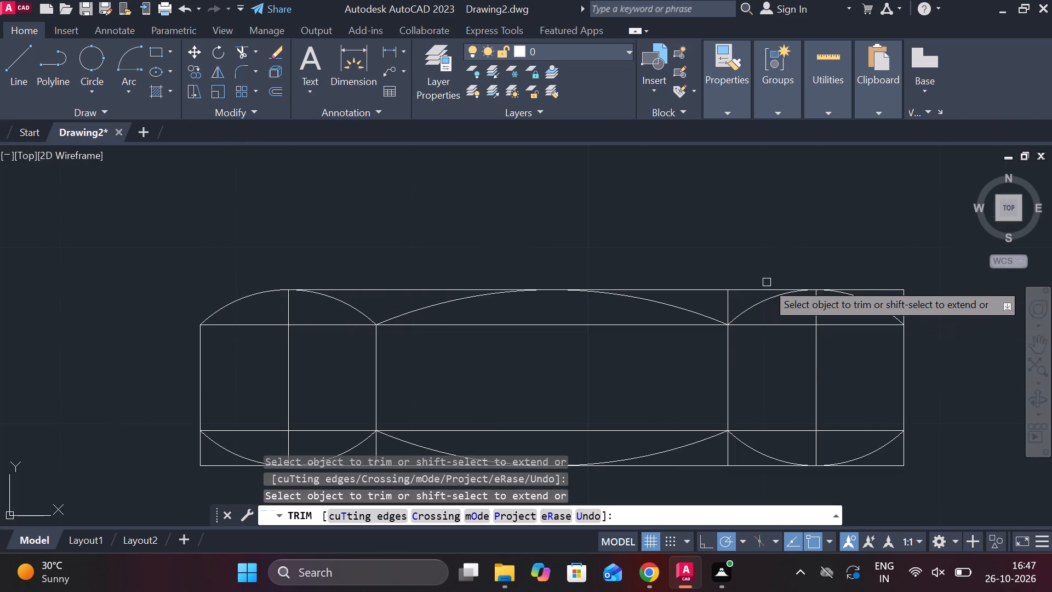
{"action": "left_click", "coordinate": [904, 293]}
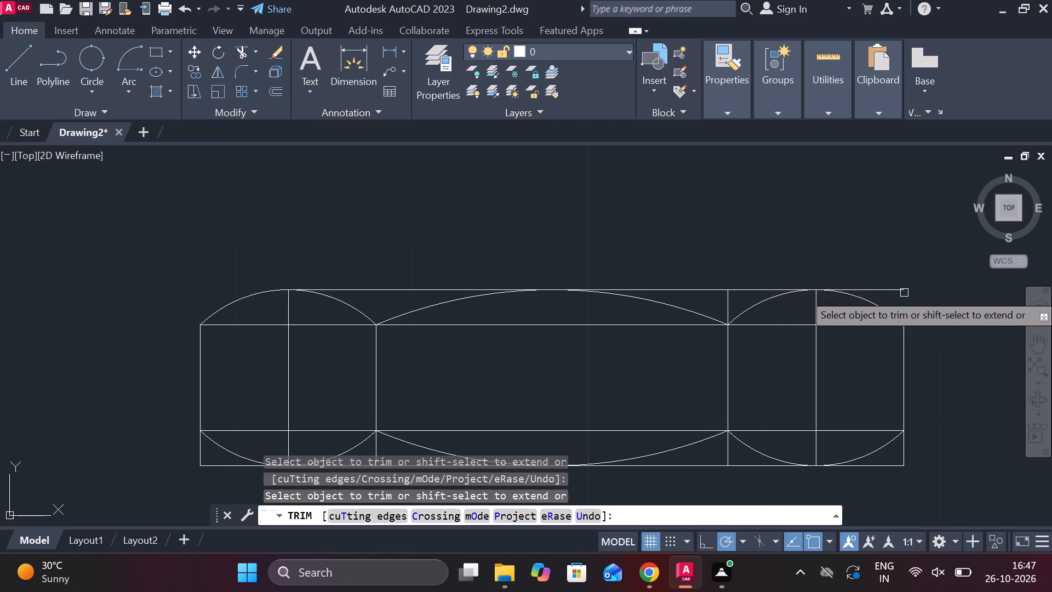
{"action": "left_click", "coordinate": [901, 293]}
Trim the outline's two bottom corners outside the arcs and both middle-cell divider stubs below the lower inner line.
{"action": "scroll", "coordinate": [887, 268], "scroll_direction": "down", "scroll_amount": 2}
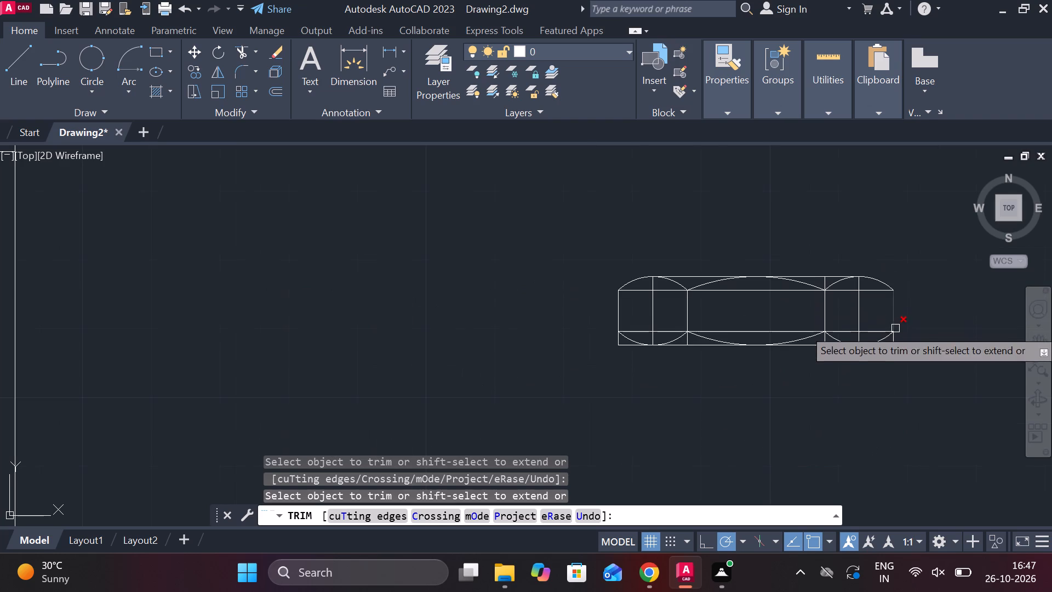
{"action": "scroll", "coordinate": [895, 379], "scroll_direction": "up", "scroll_amount": 2}
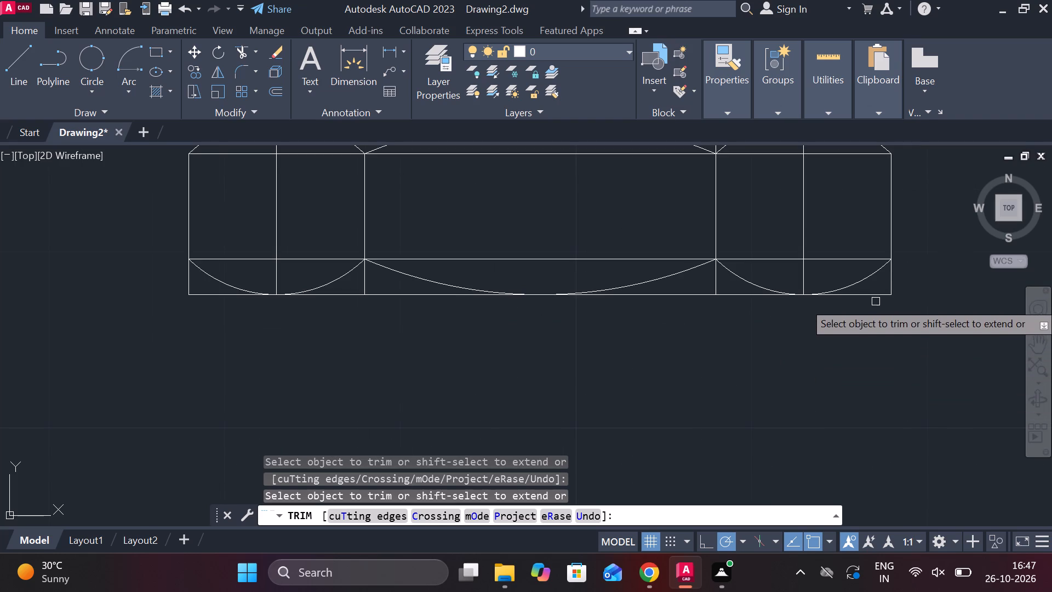
{"action": "left_click", "coordinate": [874, 296]}
{"action": "left_click", "coordinate": [890, 291]}
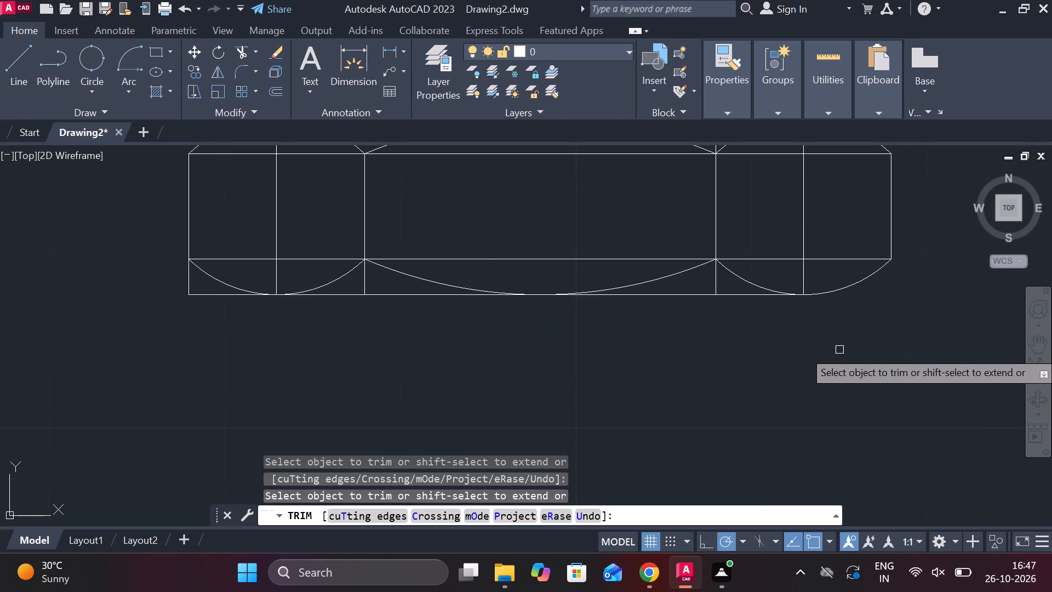
{"action": "left_click", "coordinate": [211, 295]}
{"action": "left_click", "coordinate": [192, 292]}
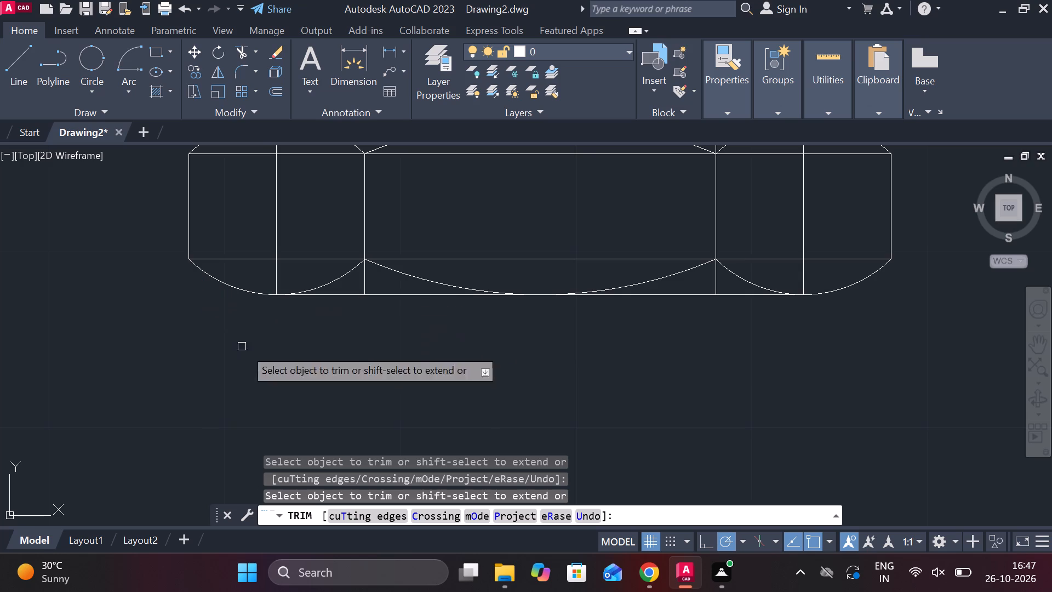
{"action": "left_click", "coordinate": [368, 282]}
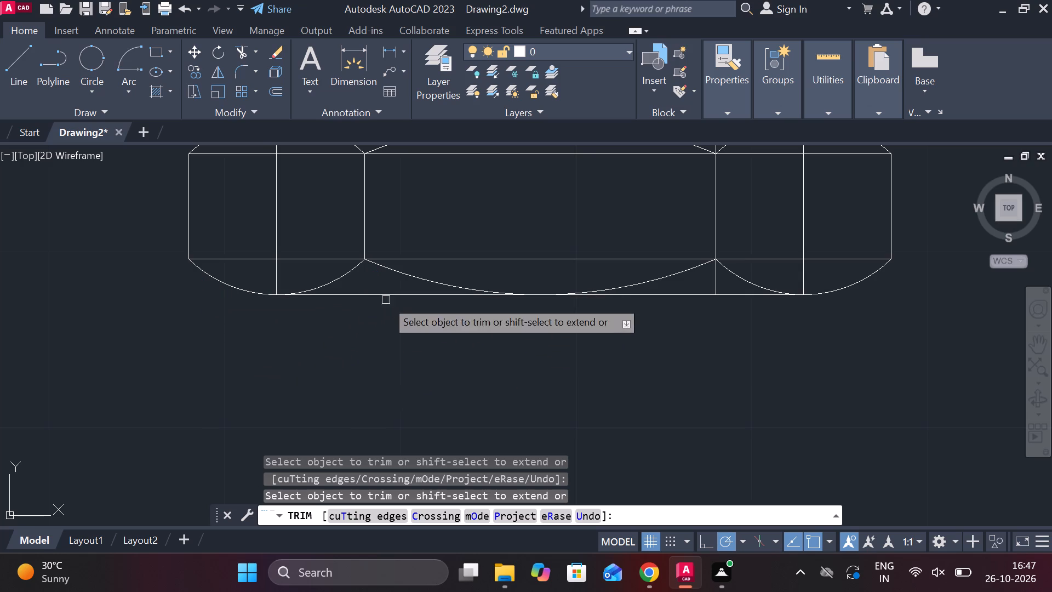
{"action": "left_click", "coordinate": [713, 280]}
{"action": "scroll", "coordinate": [599, 346], "scroll_direction": "down", "scroll_amount": 2}
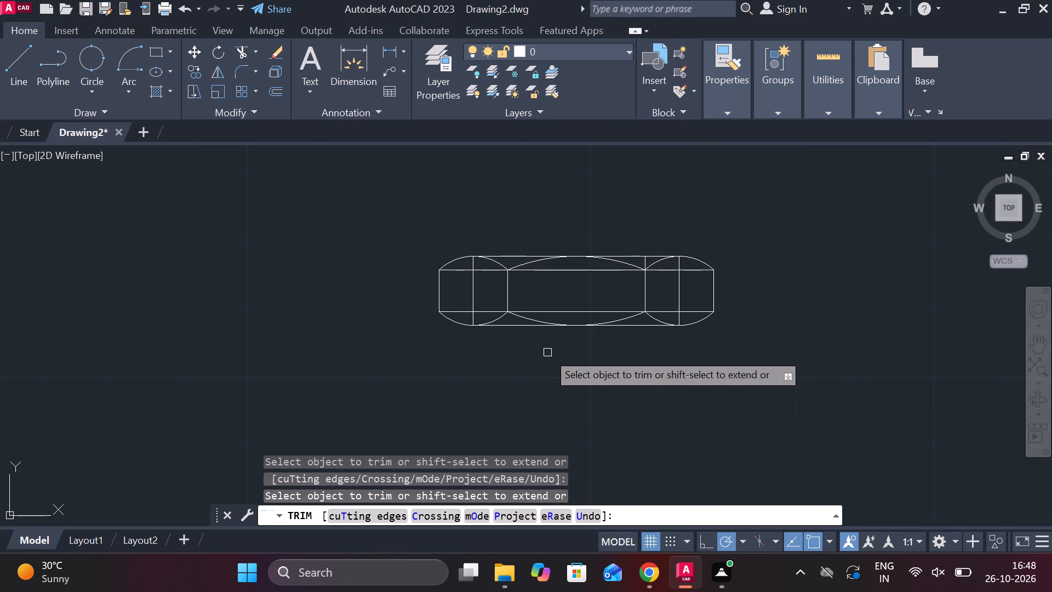
{"action": "key", "text": "Escape"}
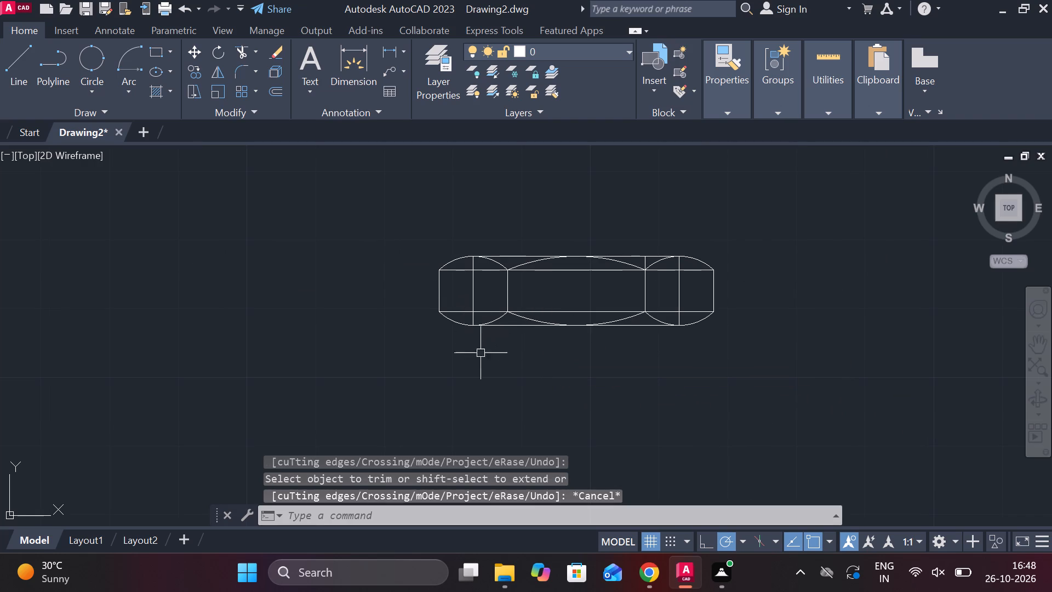
Copy the complete nut side view straight down by about 15 units.
{"action": "left_click", "coordinate": [359, 202]}
{"action": "left_click", "coordinate": [871, 386]}
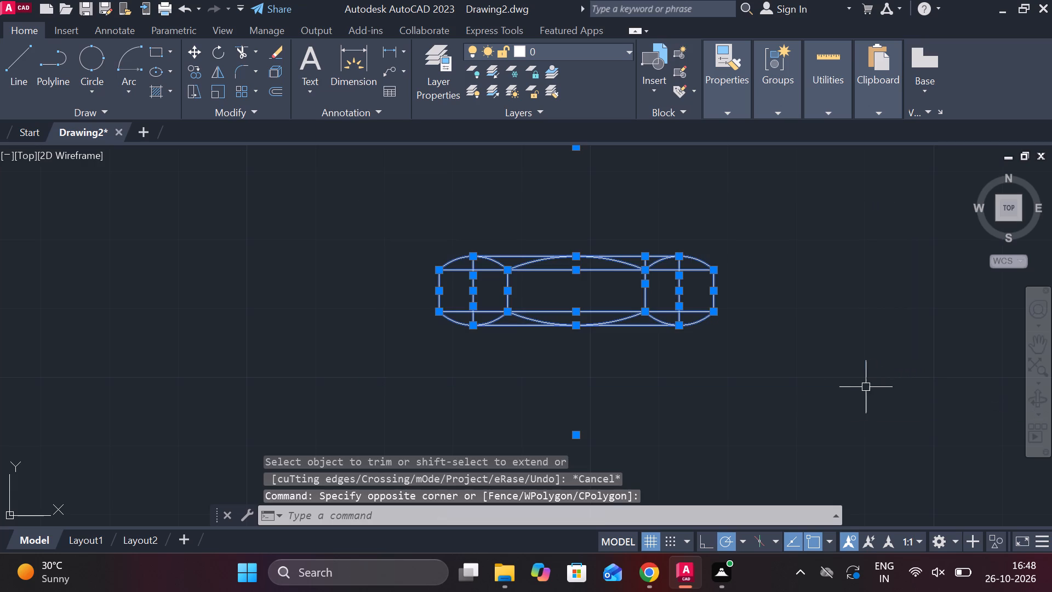
{"action": "type", "text": "CO"}
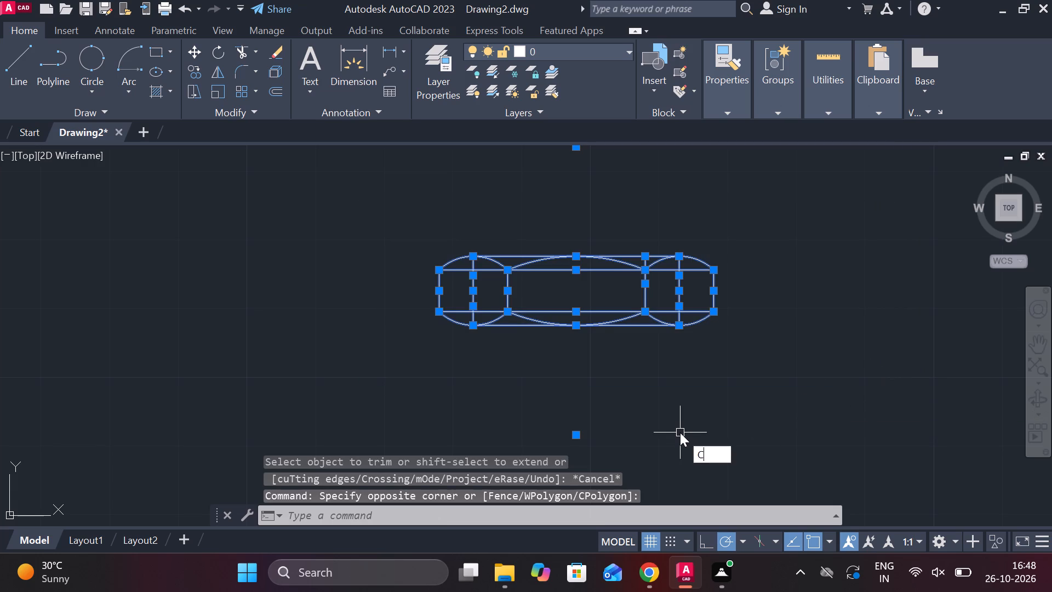
{"action": "key", "text": "Return"}
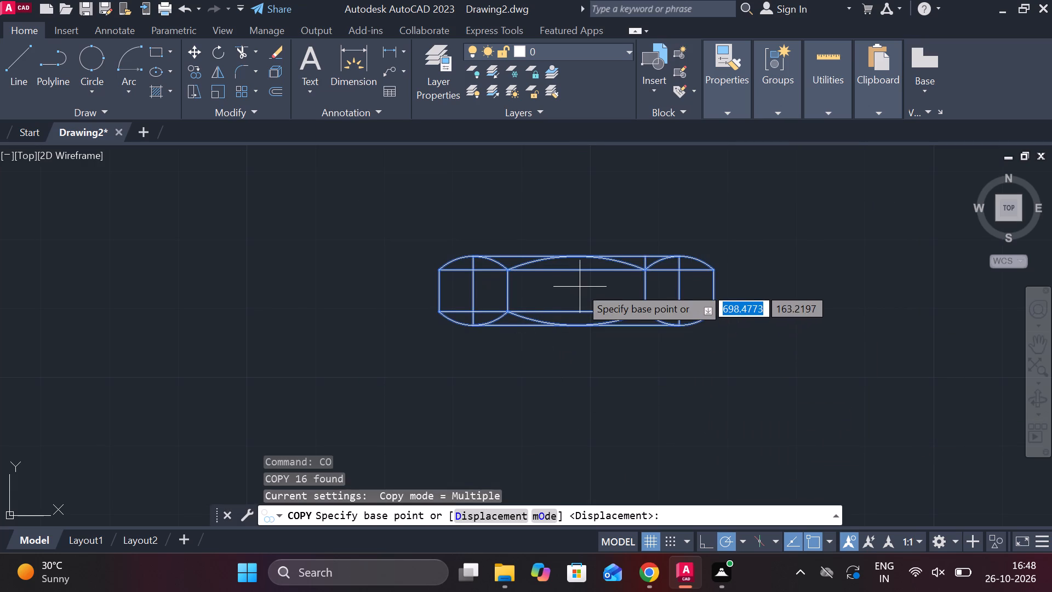
{"action": "left_click", "coordinate": [580, 287]}
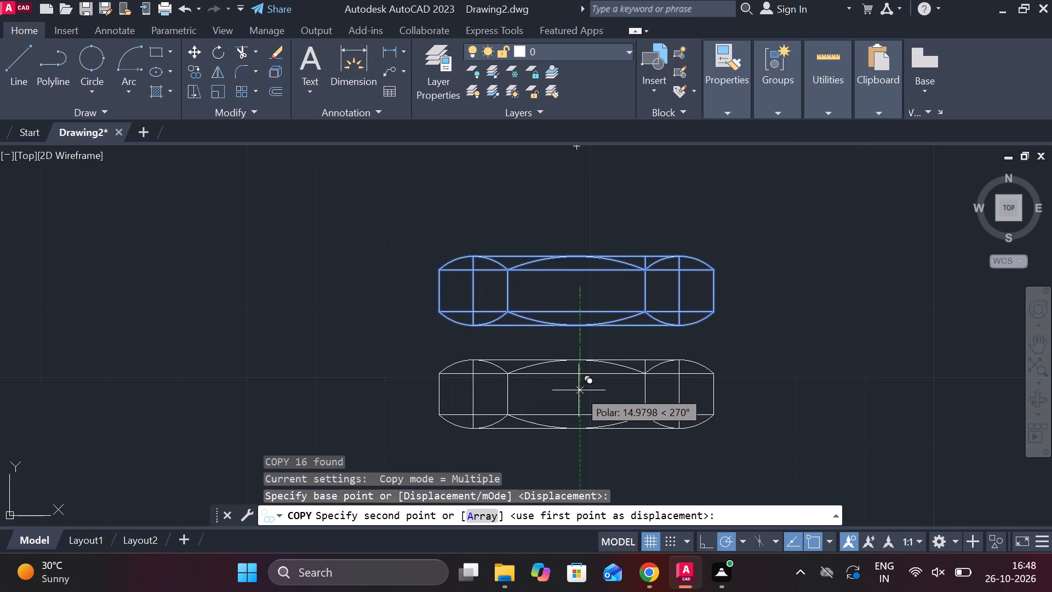
{"action": "left_click", "coordinate": [579, 390]}
{"action": "key", "text": "Escape"}
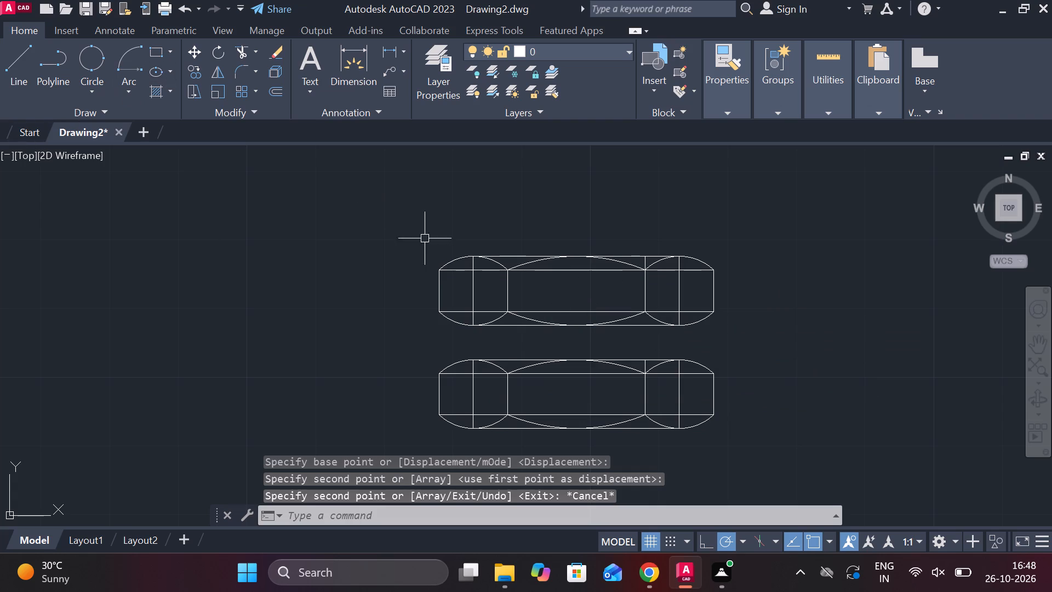
Move the upper nut view onto the bolt shank, roughly centred just below the horizontal line across the shank.
{"action": "left_click_drag", "start_coordinate": [375, 198], "coordinate": [376, 204]}
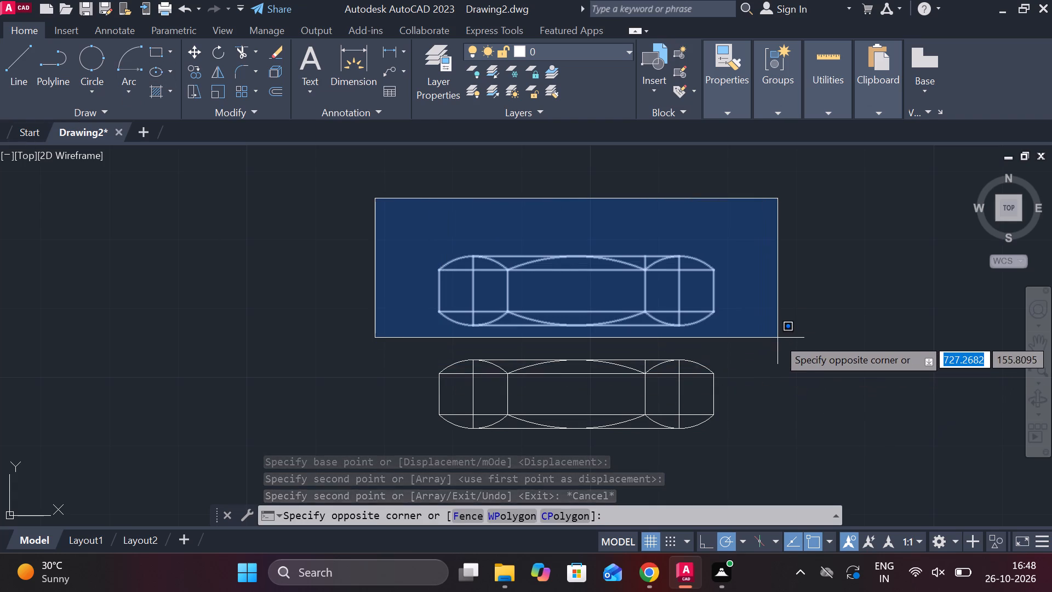
{"action": "left_click", "coordinate": [747, 342]}
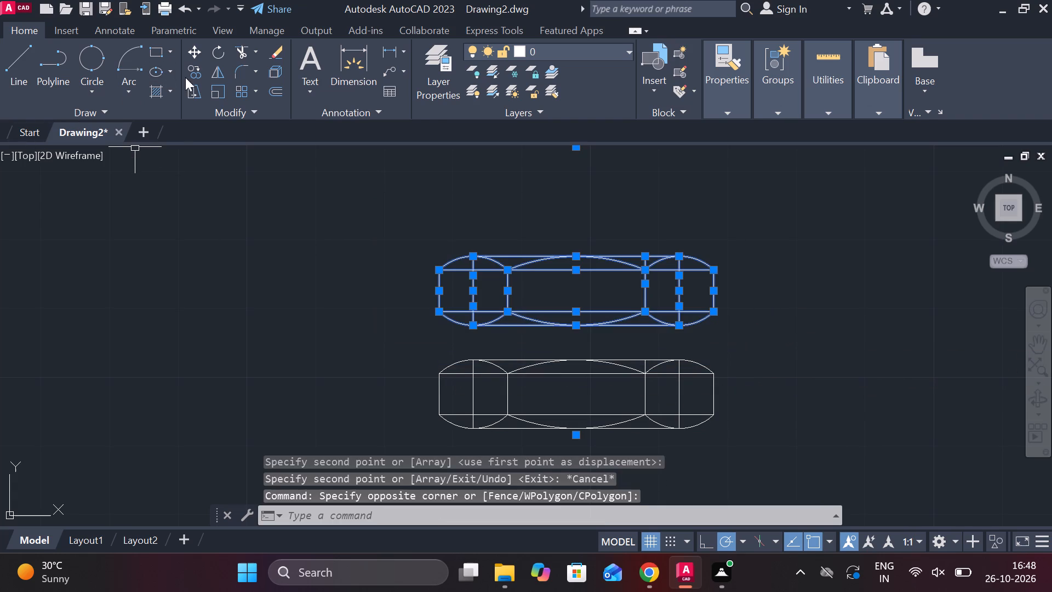
{"action": "left_click", "coordinate": [191, 53]}
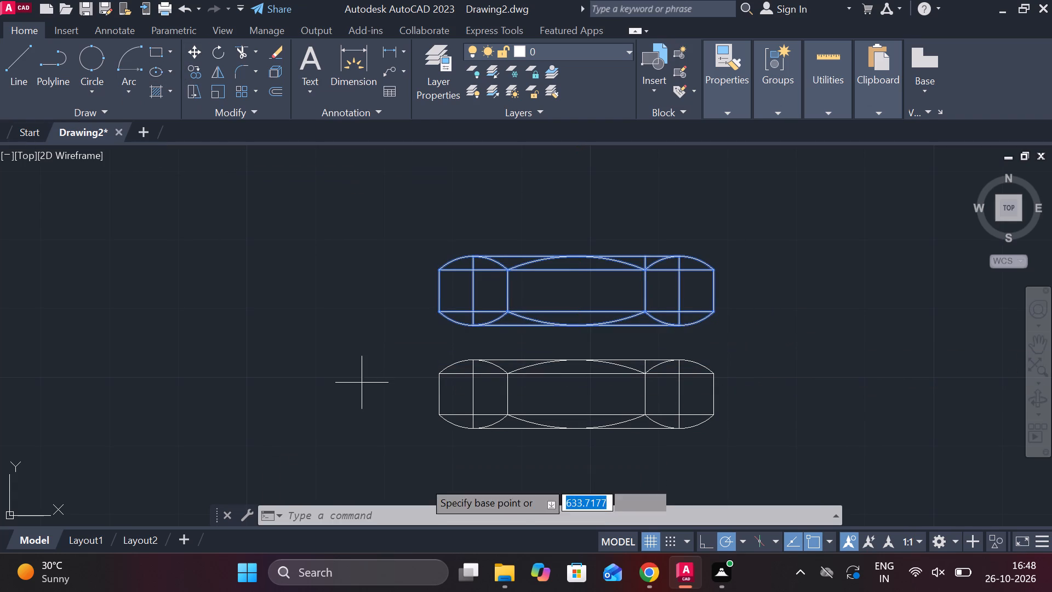
{"action": "left_click", "coordinate": [551, 289]}
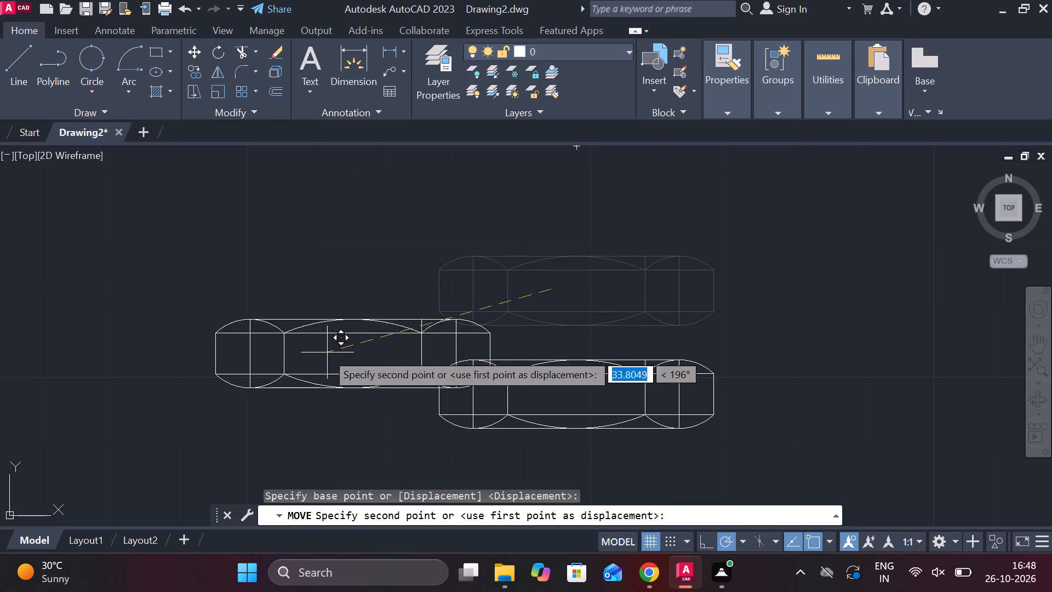
{"action": "scroll", "coordinate": [283, 309], "scroll_direction": "down", "scroll_amount": 3}
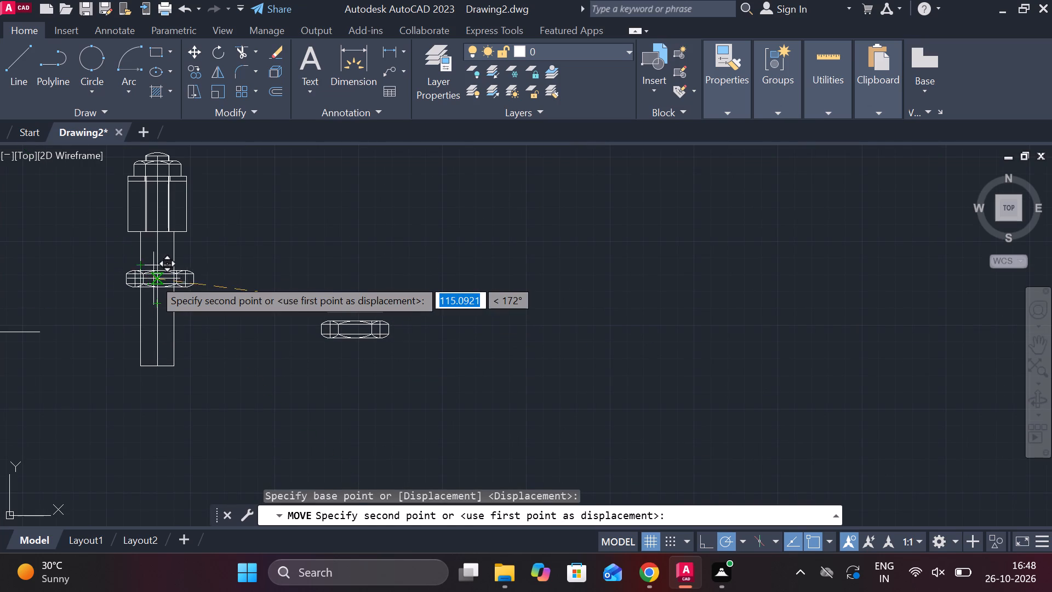
{"action": "scroll", "coordinate": [153, 278], "scroll_direction": "up", "scroll_amount": 3}
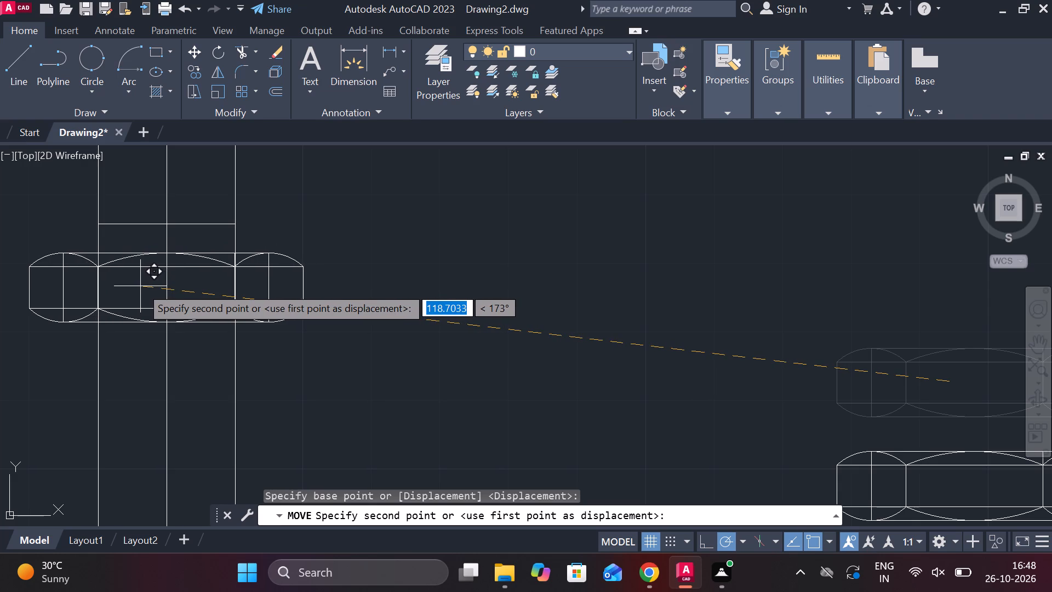
{"action": "left_click", "coordinate": [140, 286]}
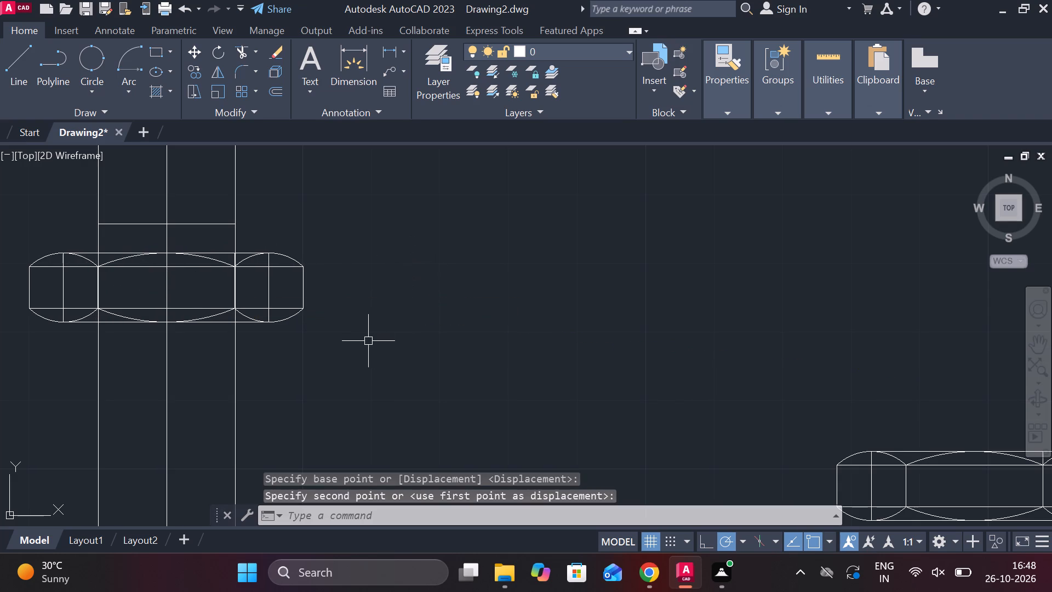
Move the nut on the shank slightly sideways so its right inner divider lies on the shank's right edge.
{"action": "scroll", "coordinate": [177, 292], "scroll_direction": "up", "scroll_amount": 2}
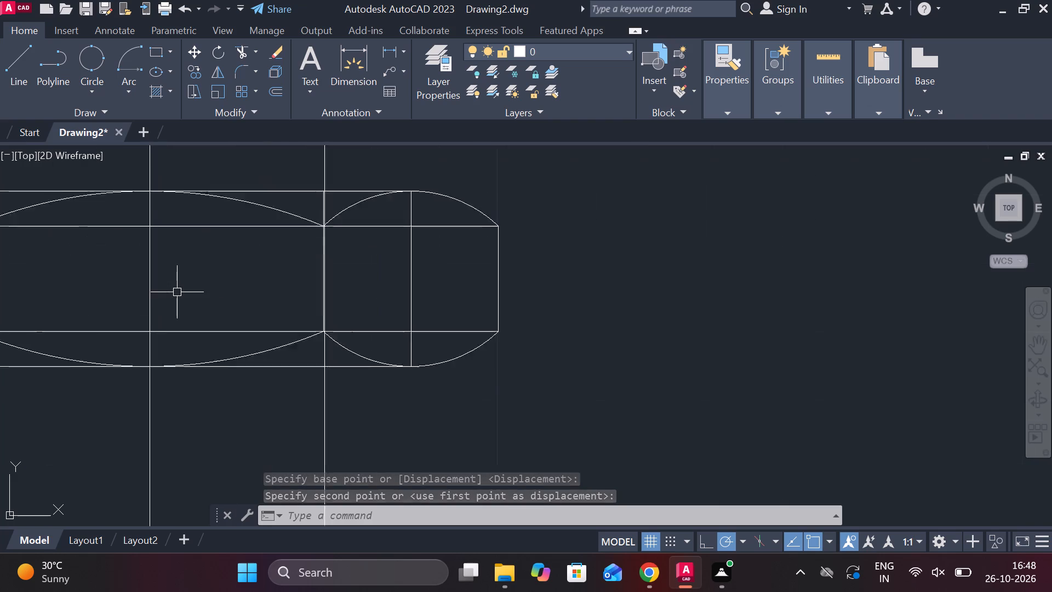
{"action": "scroll", "coordinate": [177, 292], "scroll_direction": "up", "scroll_amount": 1}
{"action": "scroll", "coordinate": [448, 286], "scroll_direction": "up", "scroll_amount": 3}
{"action": "scroll", "coordinate": [447, 286], "scroll_direction": "down", "scroll_amount": 1}
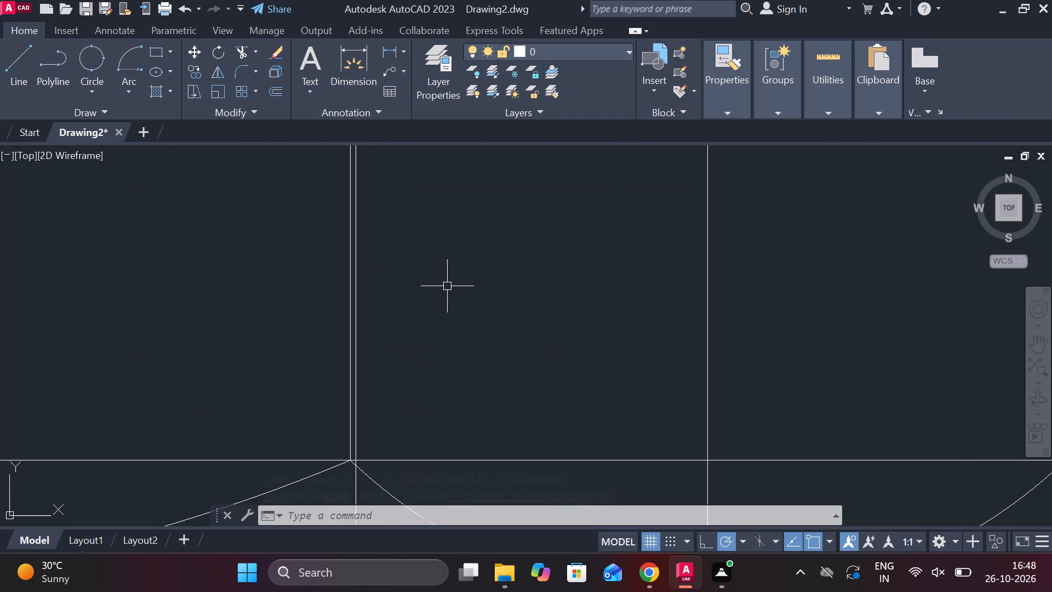
{"action": "scroll", "coordinate": [447, 286], "scroll_direction": "down", "scroll_amount": 3}
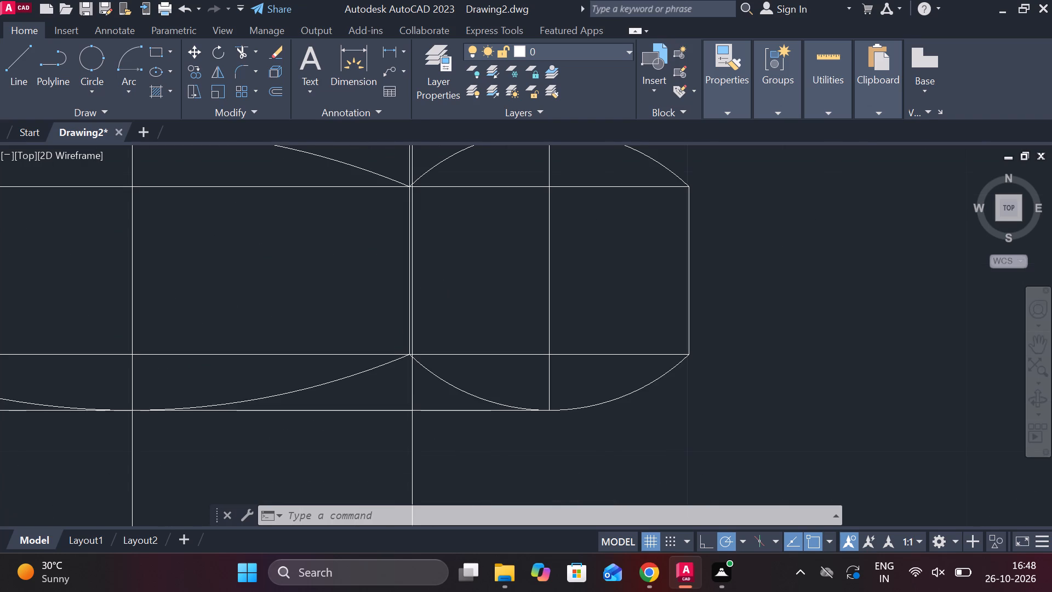
{"action": "scroll", "coordinate": [448, 286], "scroll_direction": "down", "scroll_amount": 4}
{"action": "scroll", "coordinate": [338, 257], "scroll_direction": "up", "scroll_amount": 1}
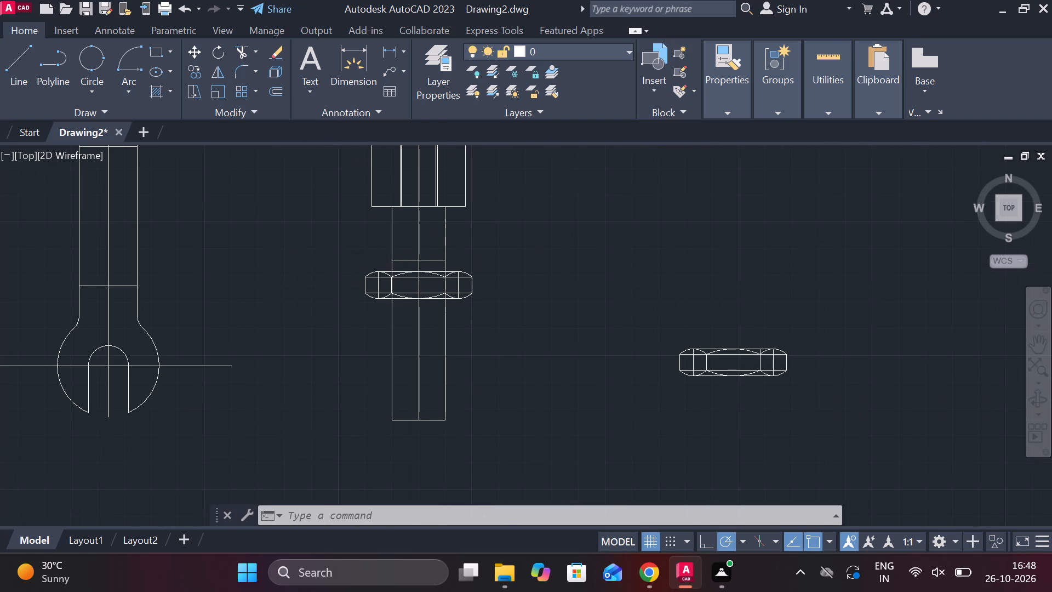
{"action": "scroll", "coordinate": [338, 257], "scroll_direction": "up", "scroll_amount": 1}
{"action": "left_click", "coordinate": [335, 283]}
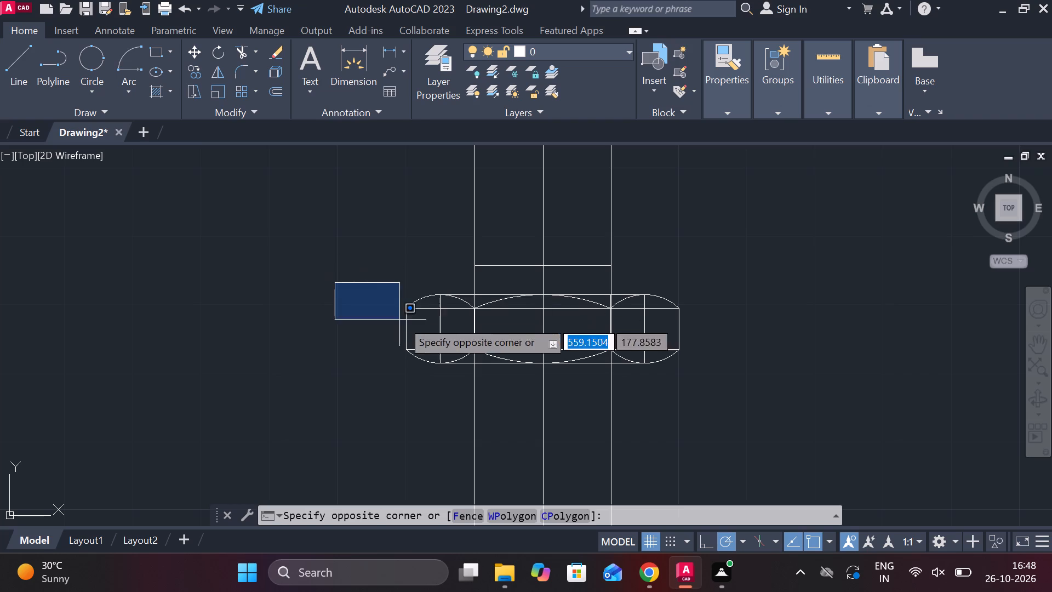
{"action": "left_click", "coordinate": [713, 413]}
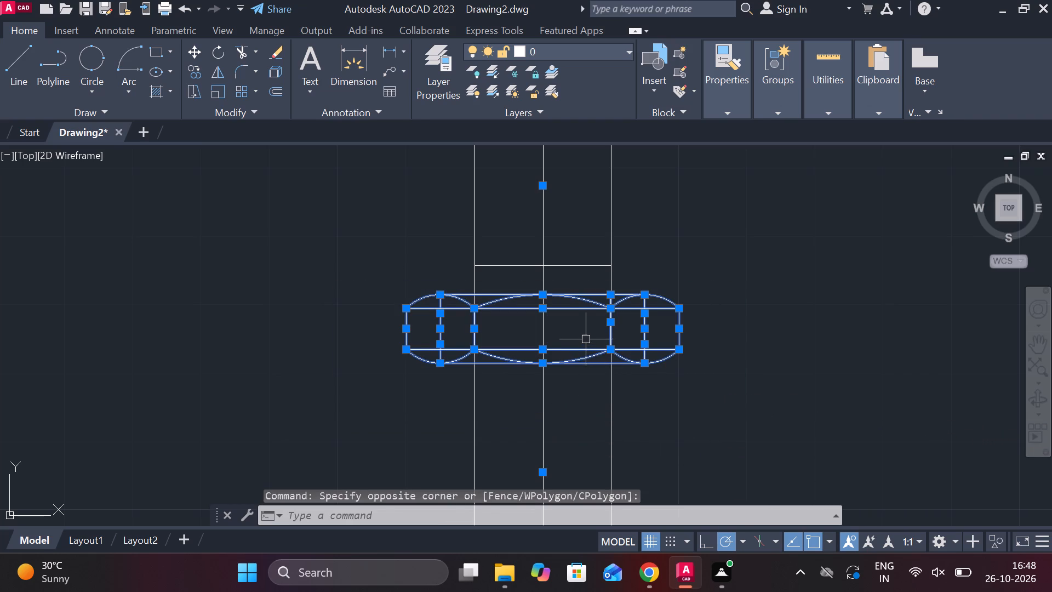
{"action": "left_click", "coordinate": [197, 50]}
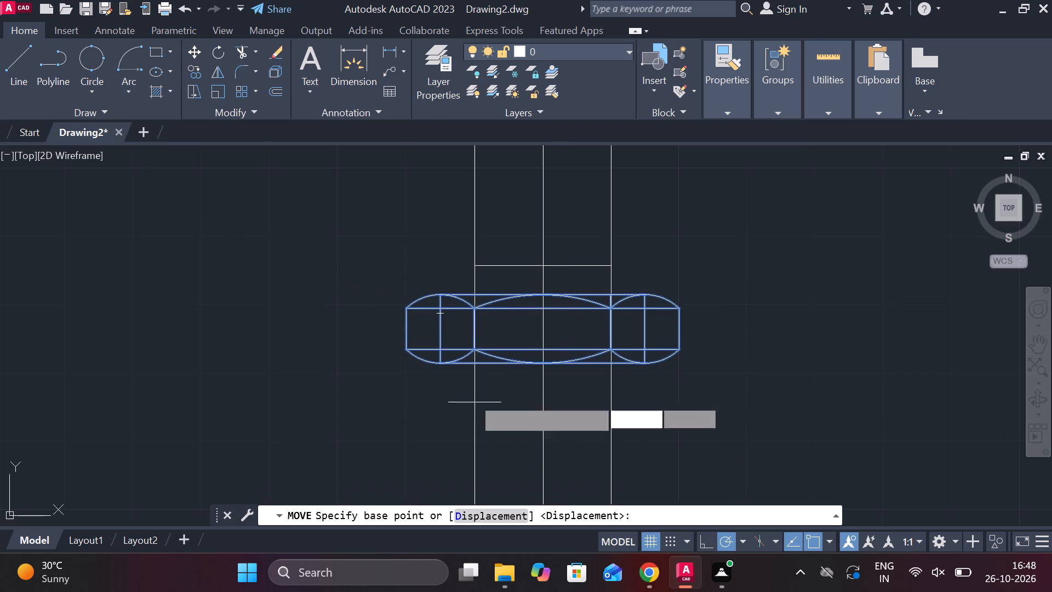
{"action": "scroll", "coordinate": [620, 337], "scroll_direction": "up", "scroll_amount": 5}
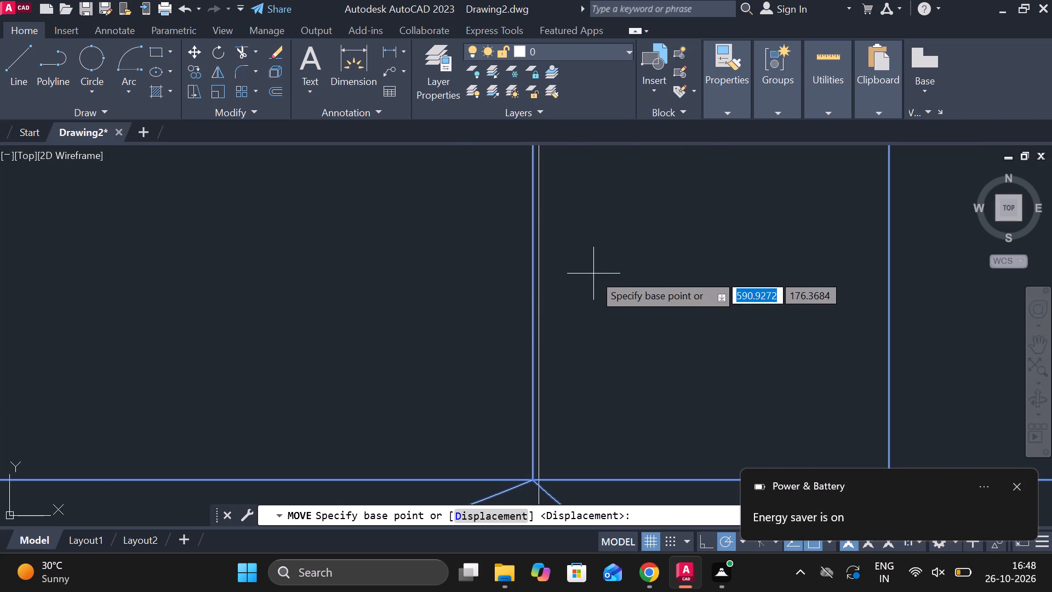
{"action": "scroll", "coordinate": [593, 274], "scroll_direction": "down", "scroll_amount": 2}
{"action": "scroll", "coordinate": [574, 267], "scroll_direction": "up", "scroll_amount": 1}
{"action": "scroll", "coordinate": [574, 267], "scroll_direction": "down", "scroll_amount": 2}
{"action": "scroll", "coordinate": [573, 267], "scroll_direction": "up", "scroll_amount": 2}
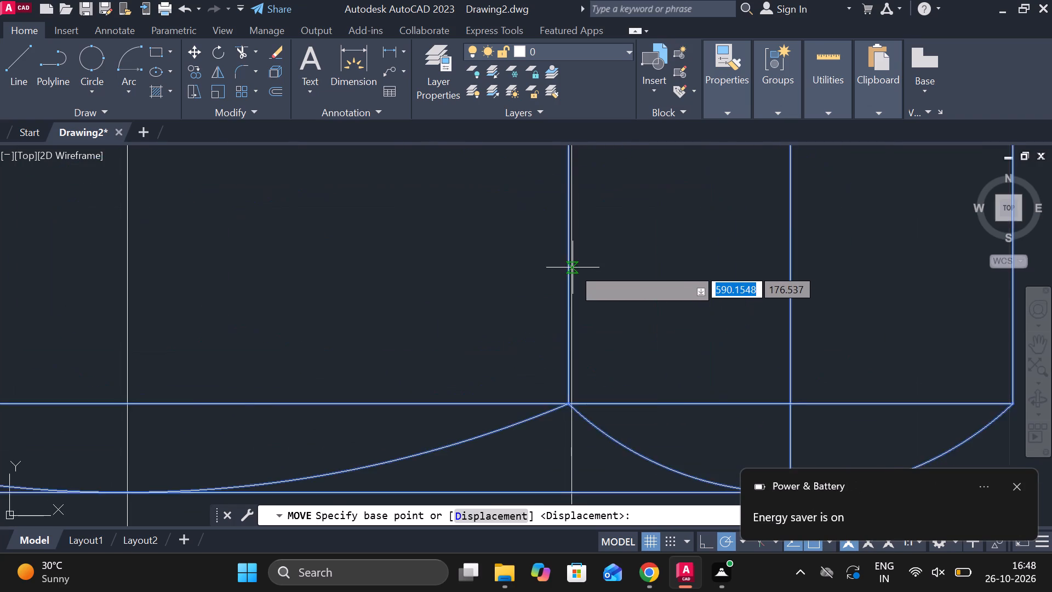
{"action": "scroll", "coordinate": [573, 267], "scroll_direction": "down", "scroll_amount": 3}
{"action": "scroll", "coordinate": [578, 232], "scroll_direction": "up", "scroll_amount": 1}
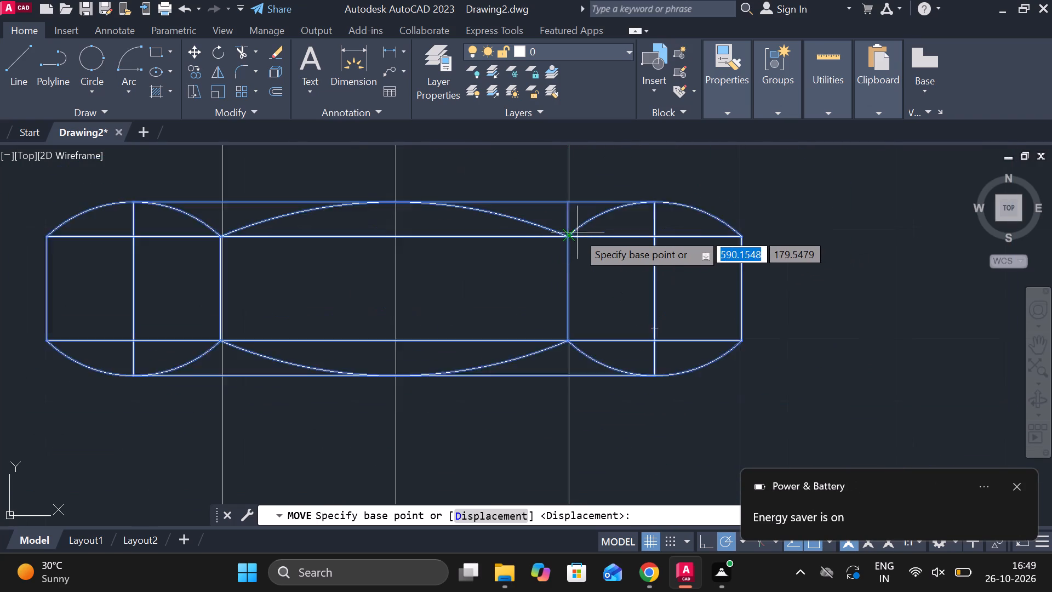
{"action": "scroll", "coordinate": [578, 232], "scroll_direction": "up", "scroll_amount": 2}
{"action": "left_click", "coordinate": [553, 271]}
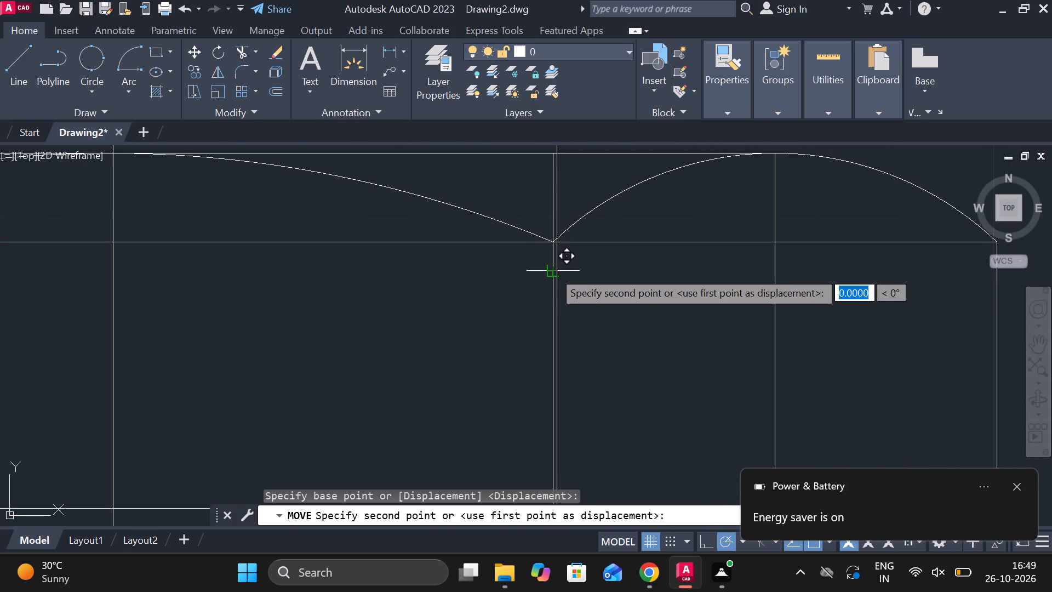
{"action": "left_click", "coordinate": [558, 271]}
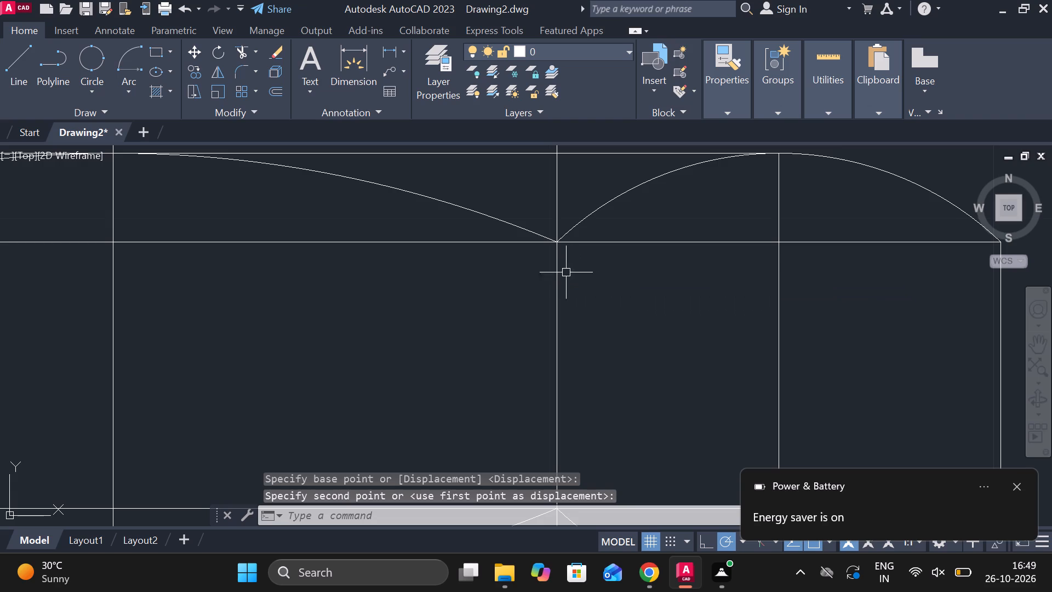
Check the nut's placement on the shank and the overall layout of the wrench, bolt and spare nut views.
{"action": "scroll", "coordinate": [587, 270], "scroll_direction": "down", "scroll_amount": 2}
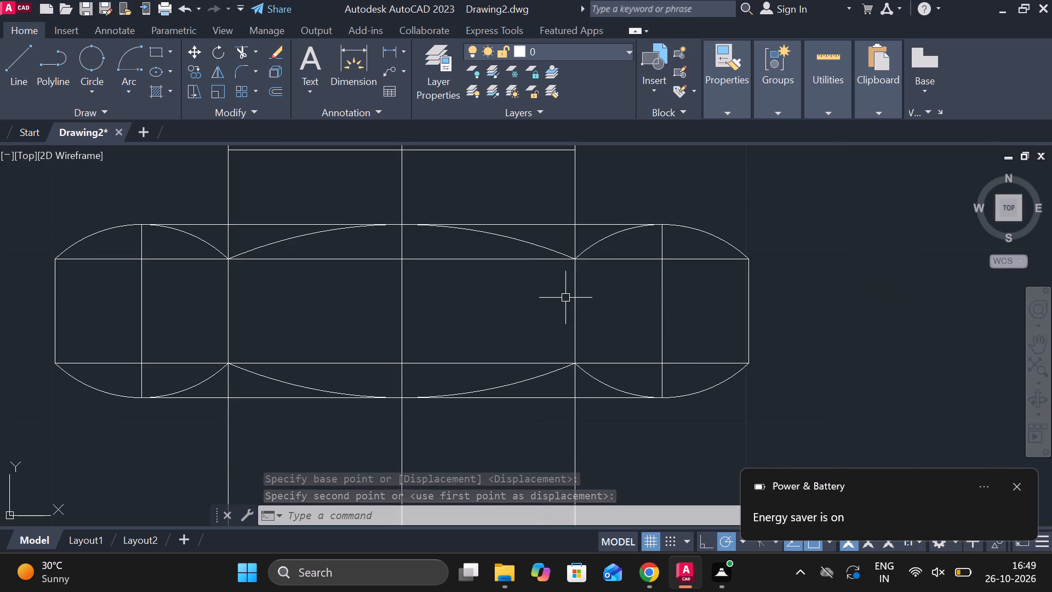
{"action": "scroll", "coordinate": [335, 338], "scroll_direction": "down", "scroll_amount": 4}
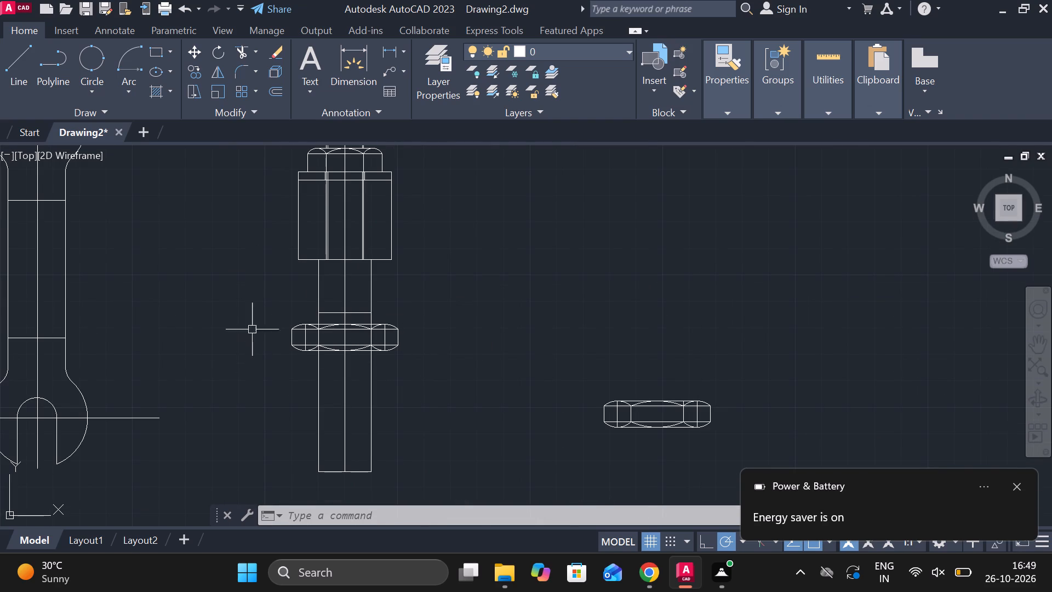
{"action": "scroll", "coordinate": [288, 307], "scroll_direction": "up", "scroll_amount": 2}
{"action": "left_click", "coordinate": [274, 335]}
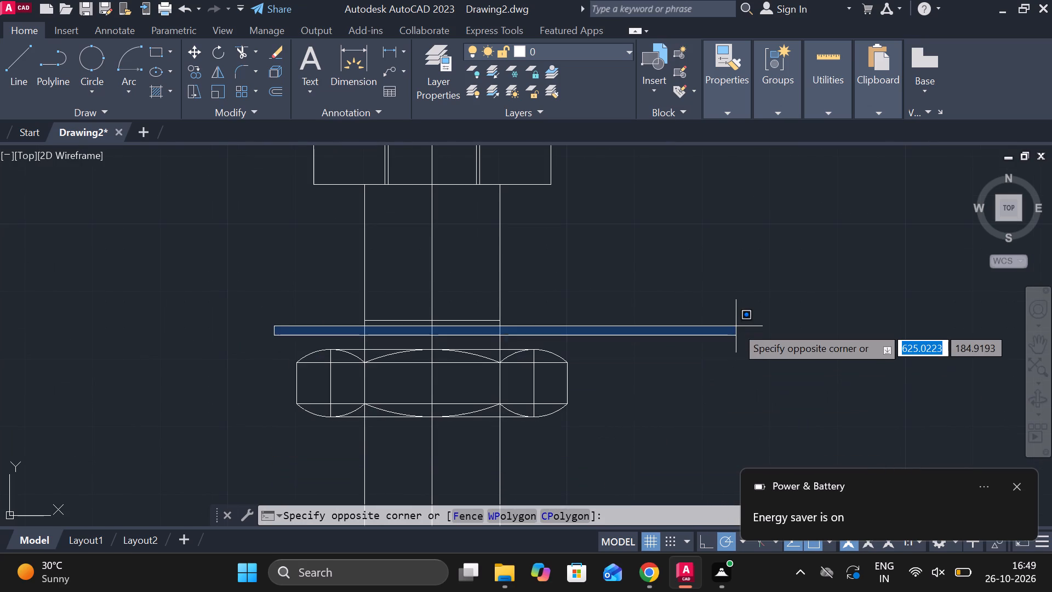
{"action": "key", "text": "Escape"}
{"action": "scroll", "coordinate": [742, 350], "scroll_direction": "down", "scroll_amount": 2}
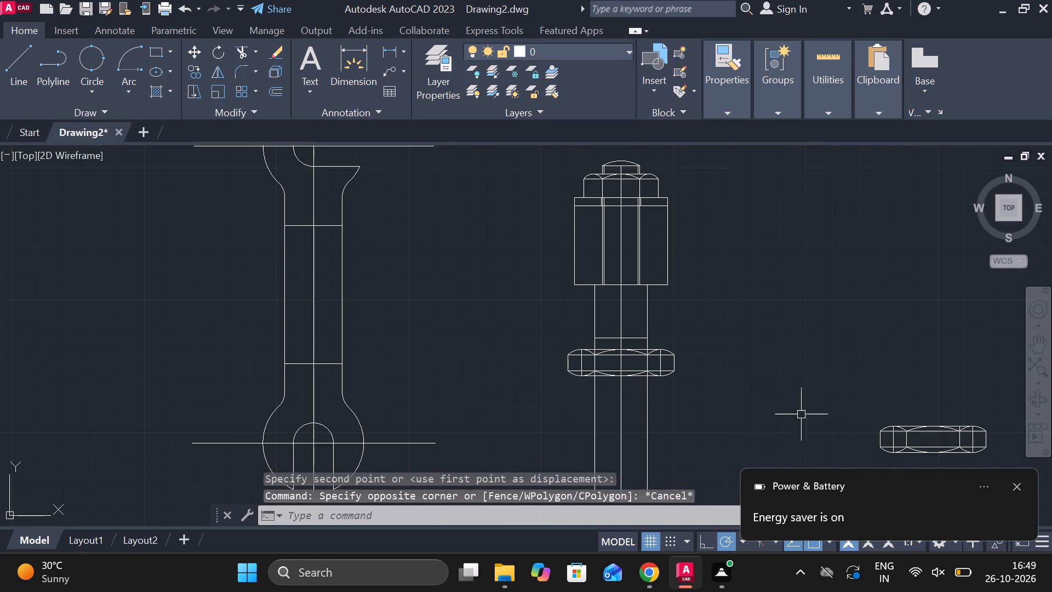
{"action": "scroll", "coordinate": [815, 318], "scroll_direction": "down", "scroll_amount": 2}
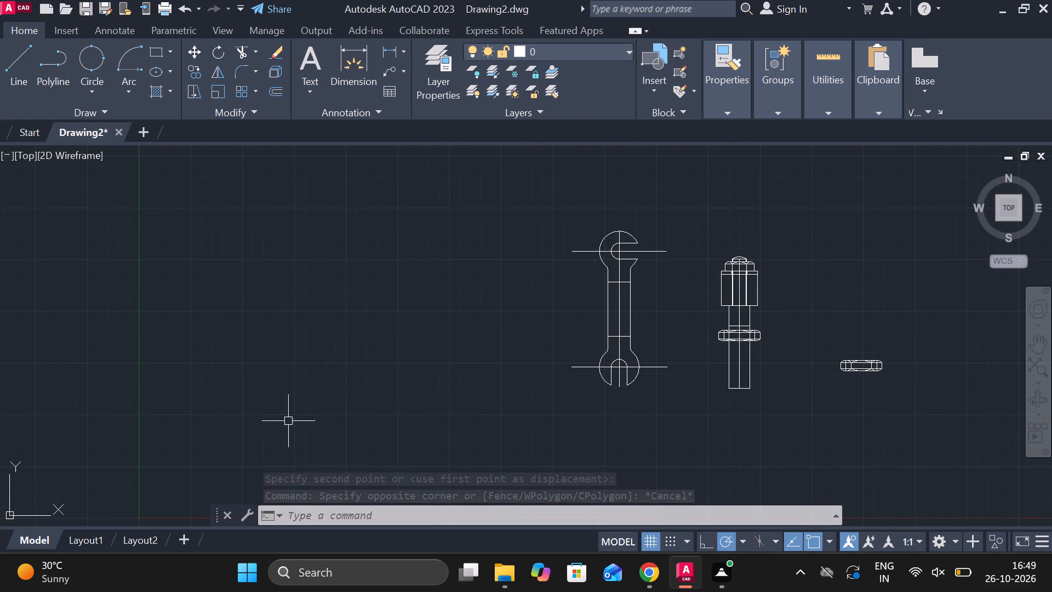
{"action": "scroll", "coordinate": [637, 282], "scroll_direction": "down", "scroll_amount": 3}
{"action": "scroll", "coordinate": [775, 277], "scroll_direction": "up", "scroll_amount": 3}
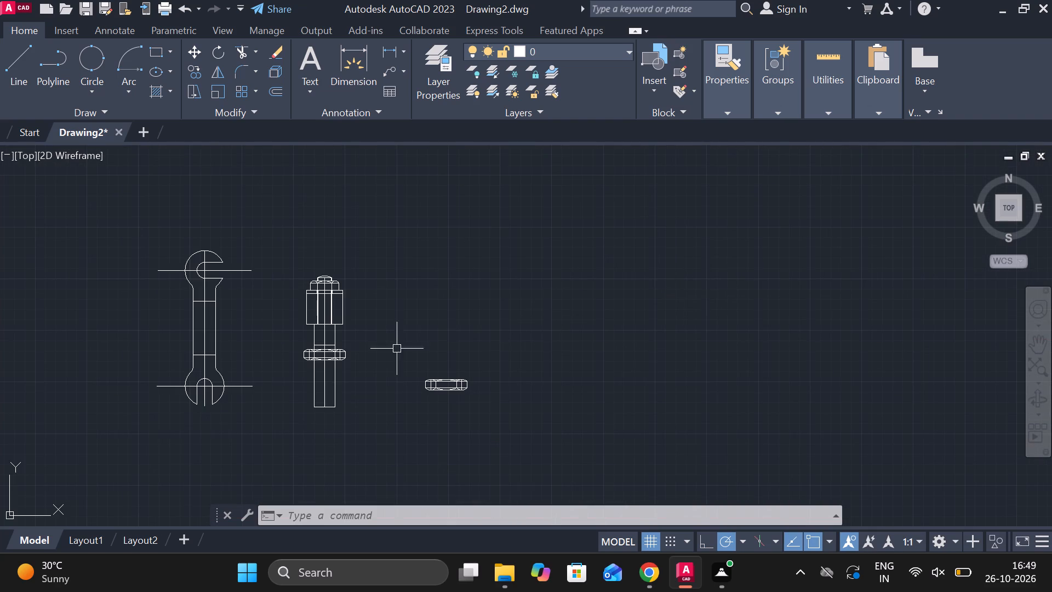
{"action": "scroll", "coordinate": [139, 341], "scroll_direction": "up", "scroll_amount": 3}
{"action": "scroll", "coordinate": [139, 341], "scroll_direction": "down", "scroll_amount": 2}
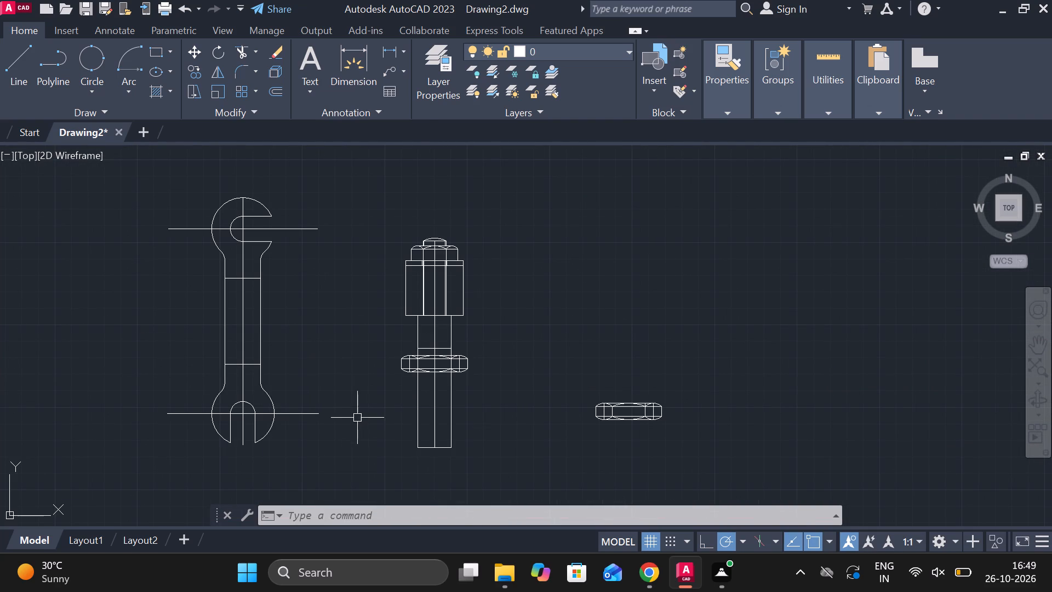
Move the spare nut view onto the bolt shank below the first nut, with its right inner divider on the shank's right edge.
{"action": "left_click", "coordinate": [558, 378]}
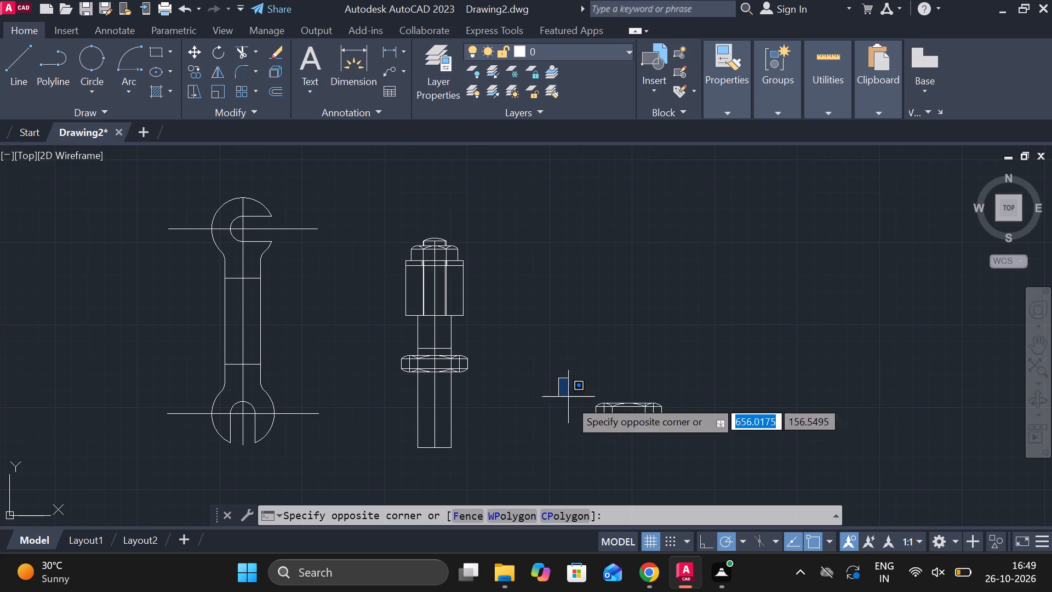
{"action": "left_click", "coordinate": [720, 445]}
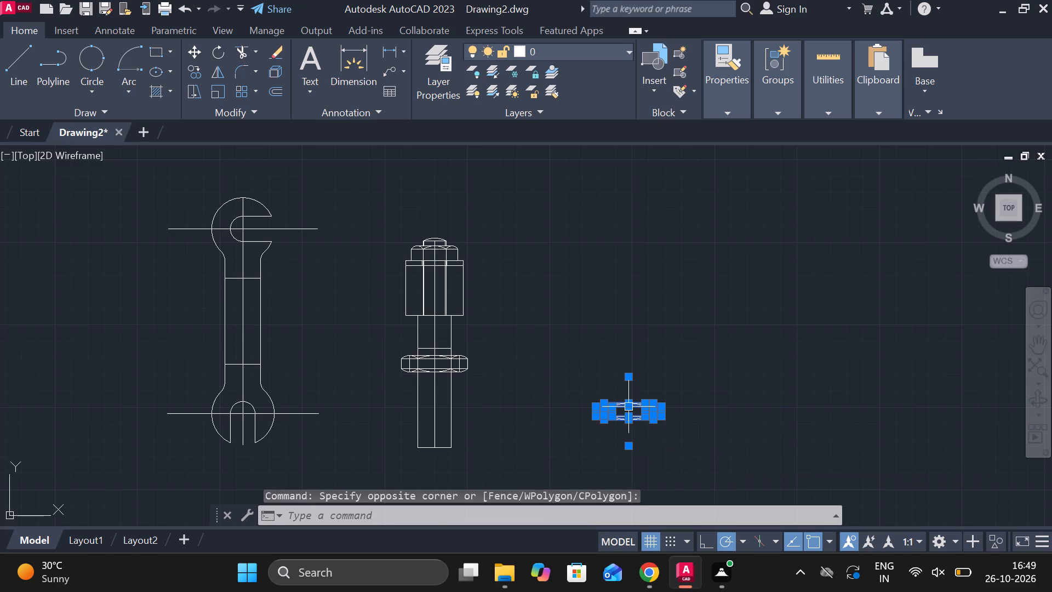
{"action": "left_click", "coordinate": [193, 53]}
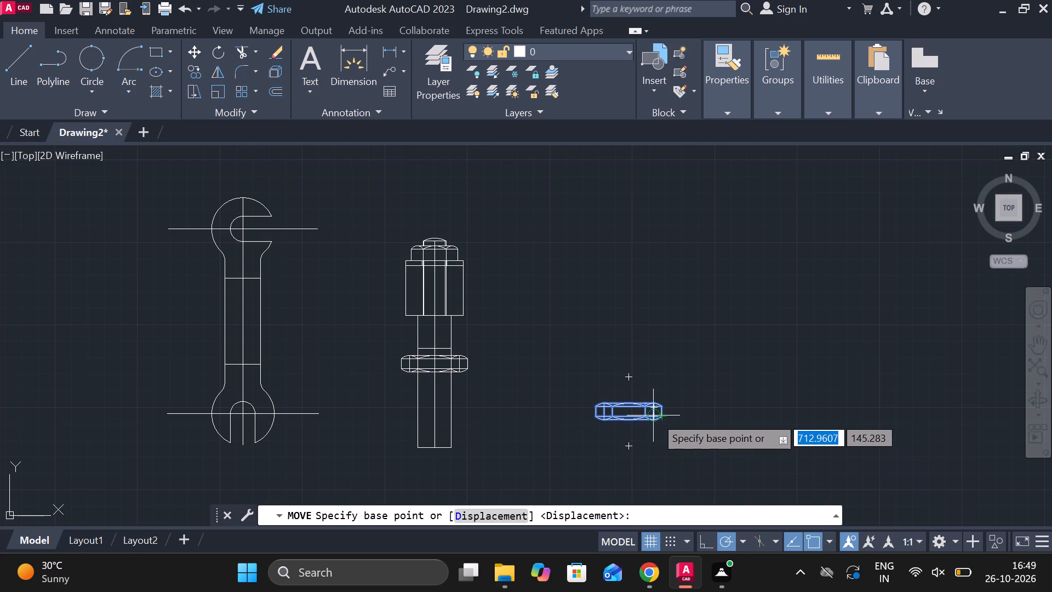
{"action": "scroll", "coordinate": [655, 416], "scroll_direction": "up", "scroll_amount": 3}
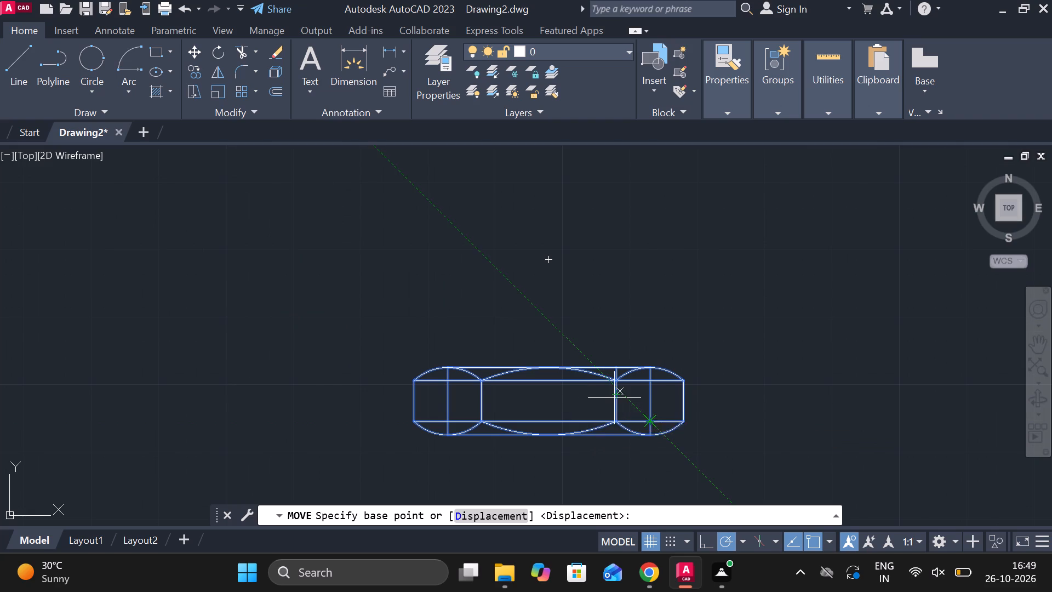
{"action": "left_click", "coordinate": [616, 397]}
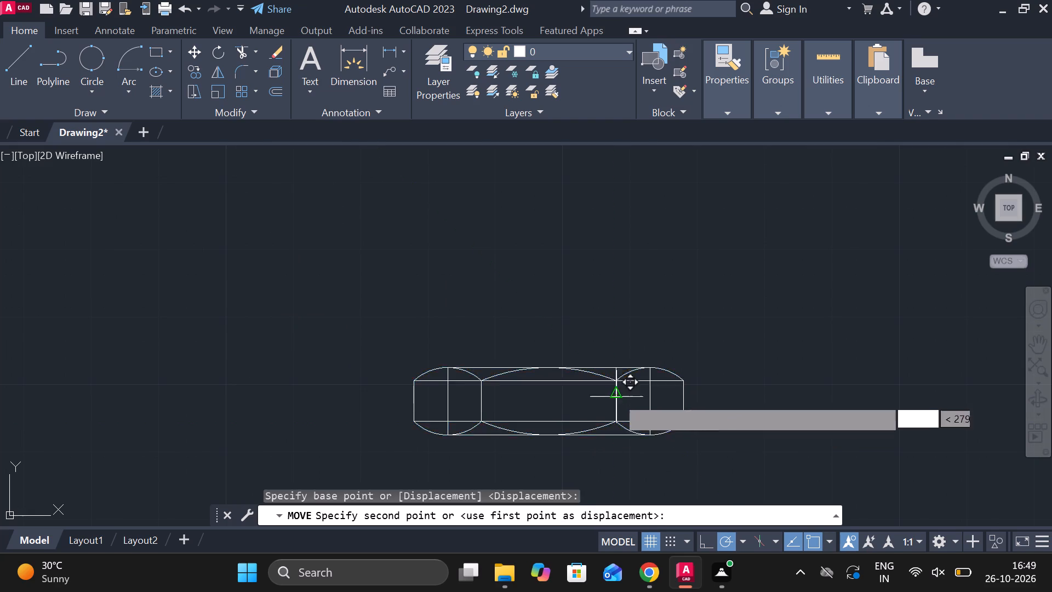
{"action": "scroll", "coordinate": [258, 333], "scroll_direction": "down", "scroll_amount": 3}
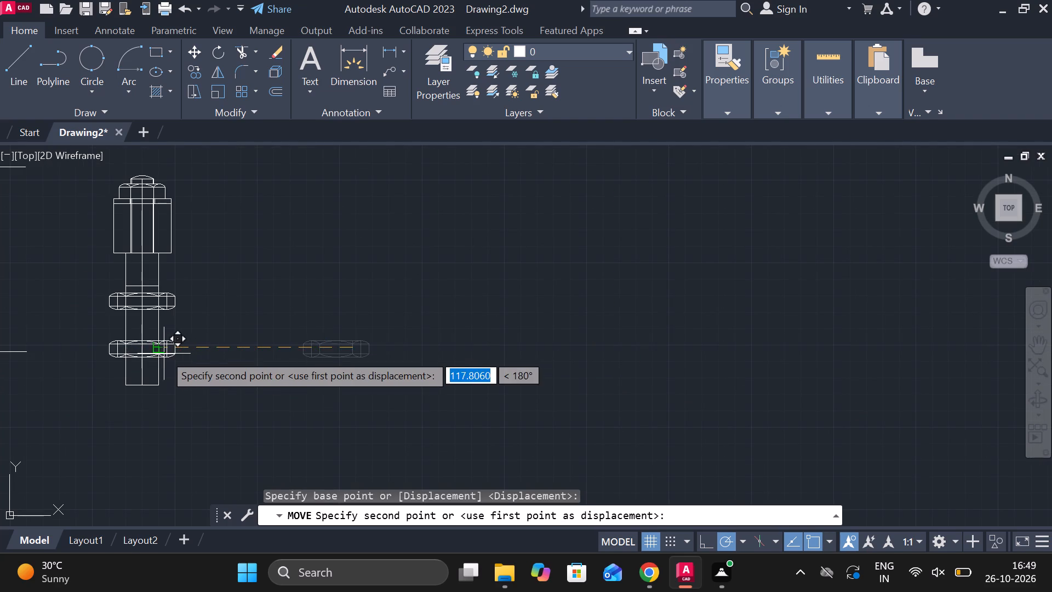
{"action": "scroll", "coordinate": [158, 350], "scroll_direction": "up", "scroll_amount": 3}
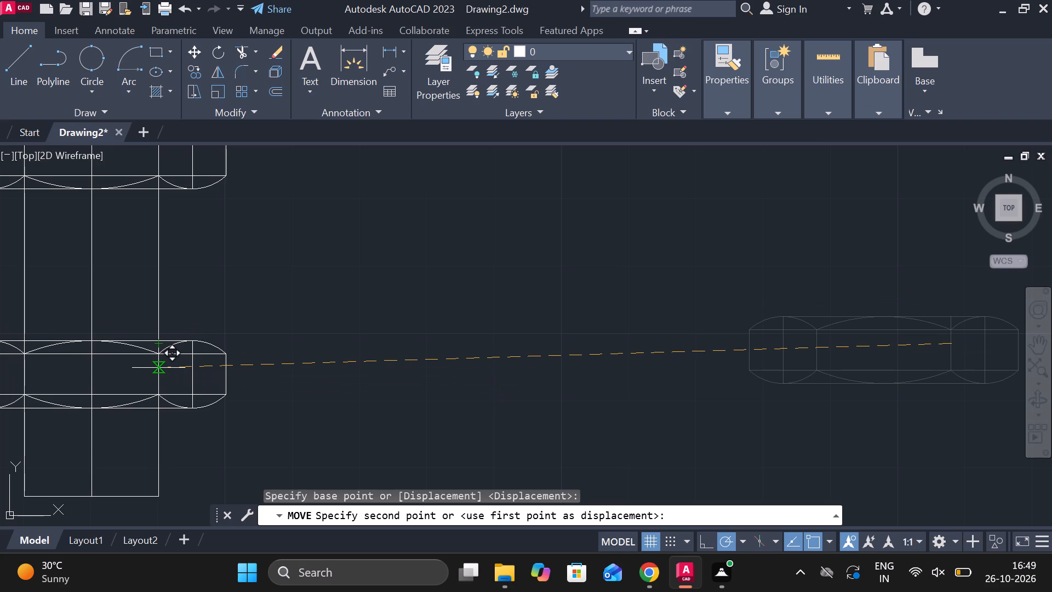
{"action": "left_click", "coordinate": [158, 310]}
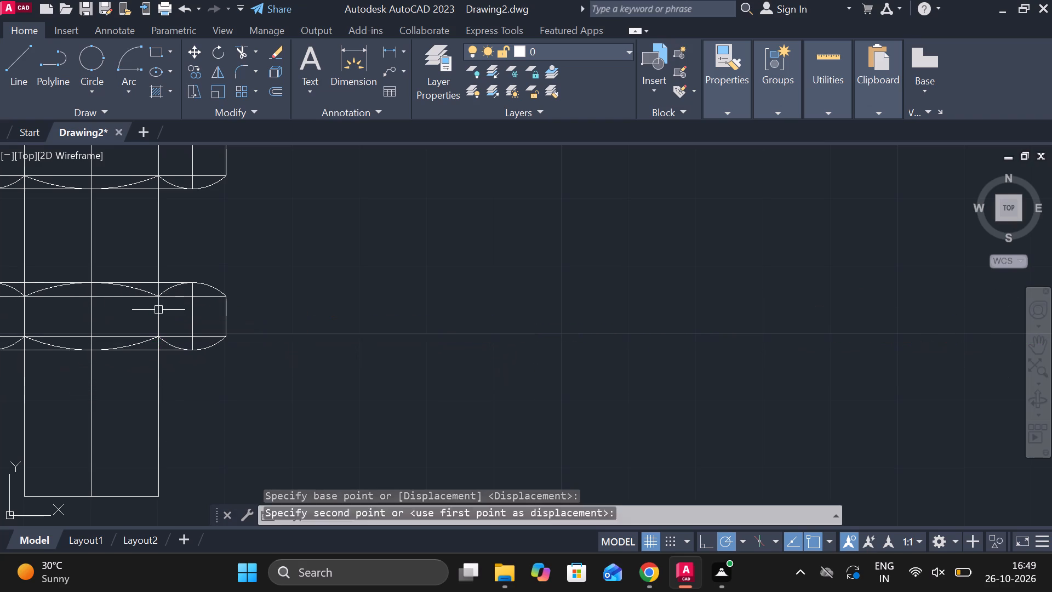
Copy the bolt shank's right edge line 0.5 units inward.
{"action": "scroll", "coordinate": [426, 308], "scroll_direction": "down", "scroll_amount": 3}
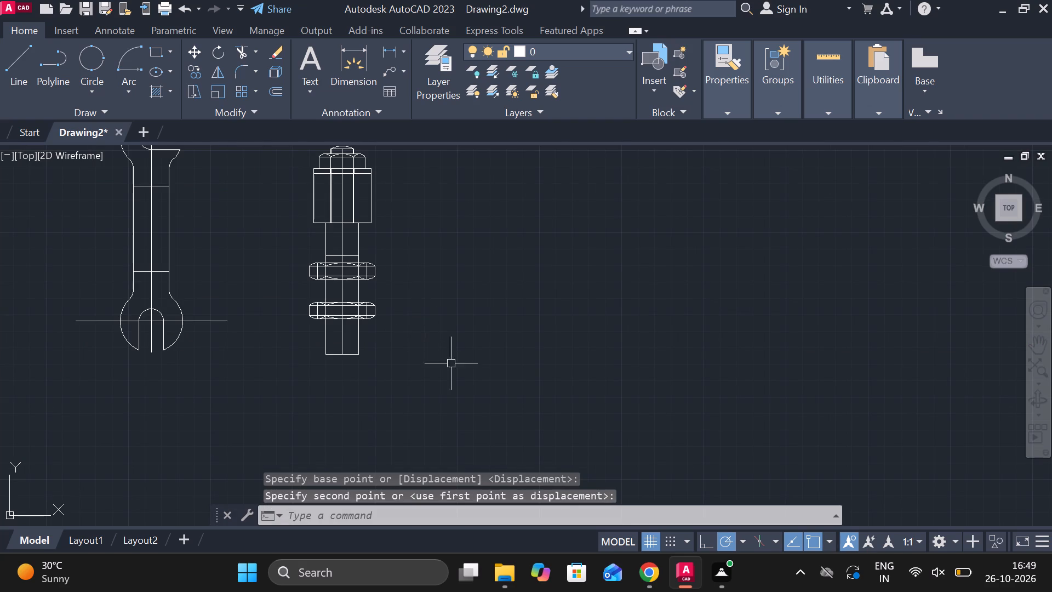
{"action": "left_click", "coordinate": [358, 337]}
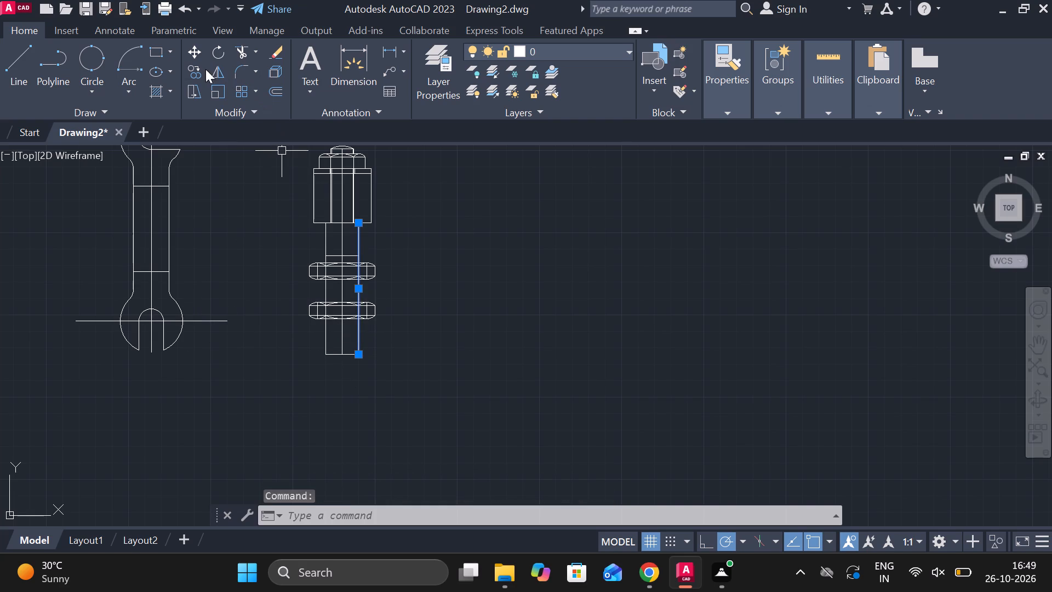
{"action": "left_click", "coordinate": [191, 71]}
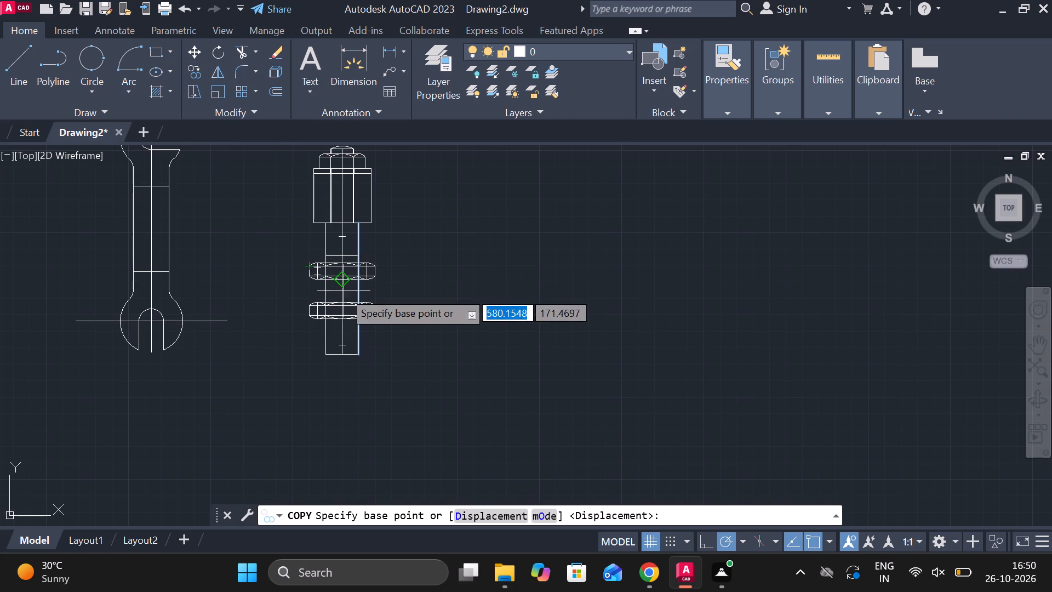
{"action": "left_click", "coordinate": [362, 291]}
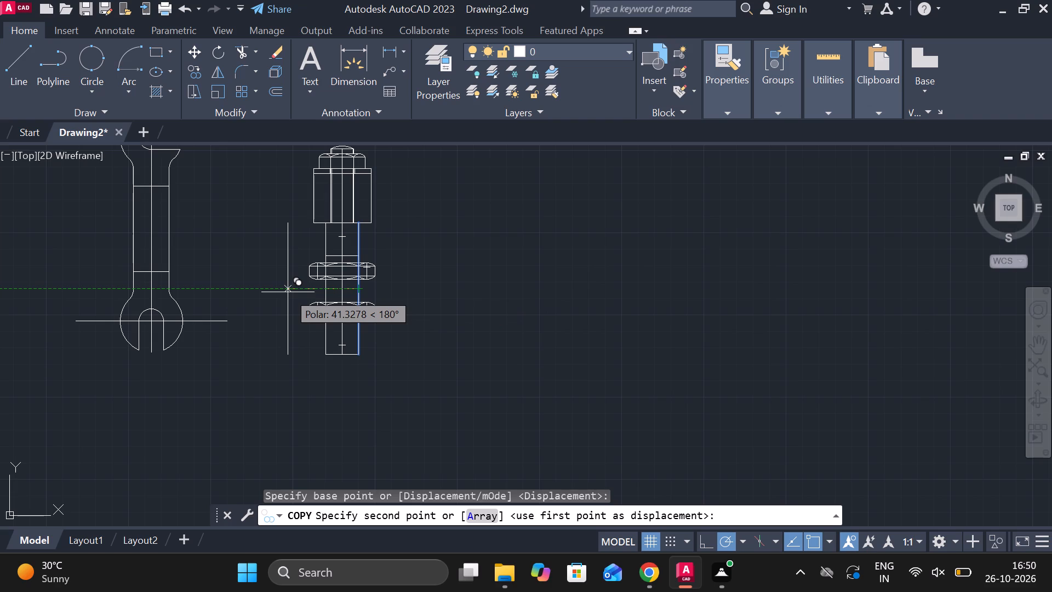
{"action": "type", "text": "0.5"}
{"action": "key", "text": "Return"}
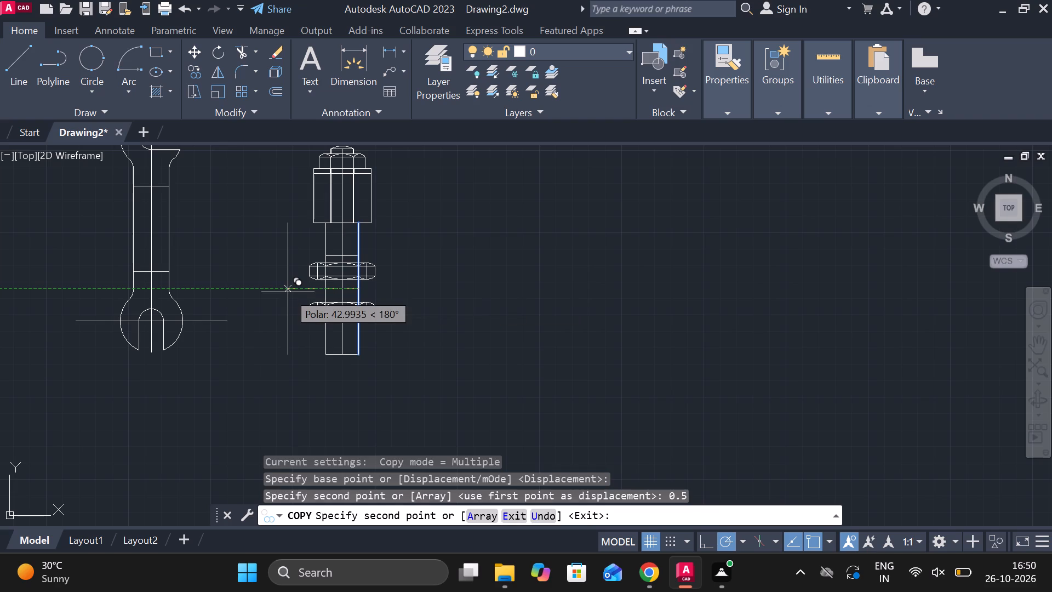
{"action": "scroll", "coordinate": [365, 287], "scroll_direction": "up", "scroll_amount": 4}
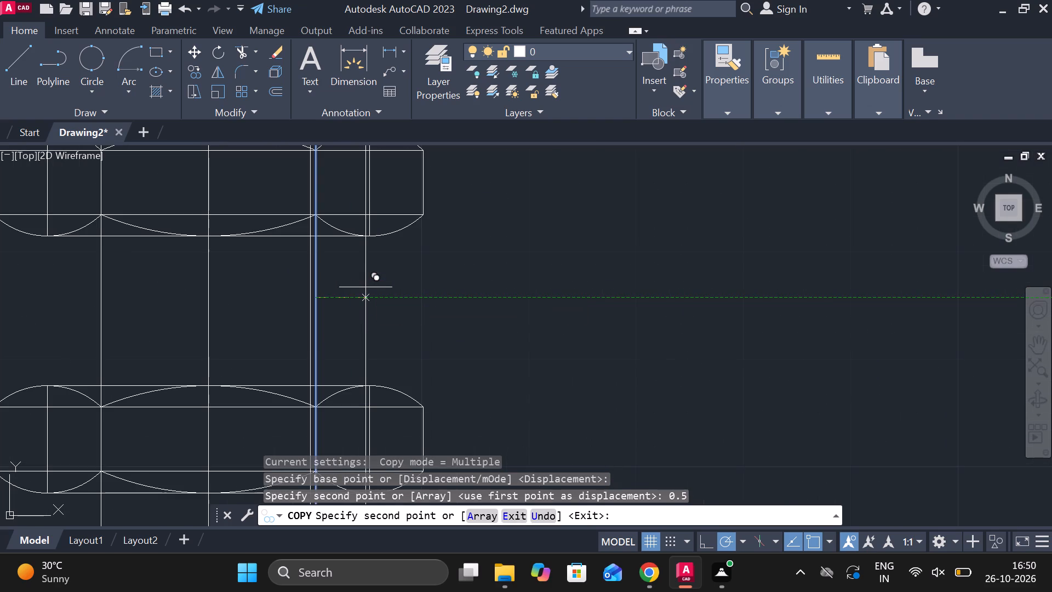
{"action": "key", "text": "Escape"}
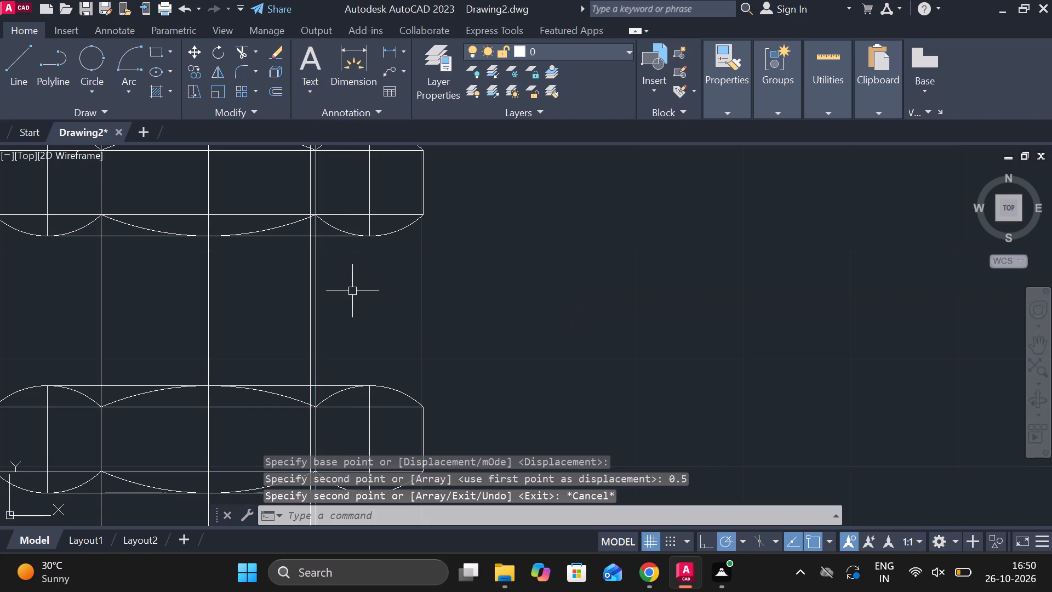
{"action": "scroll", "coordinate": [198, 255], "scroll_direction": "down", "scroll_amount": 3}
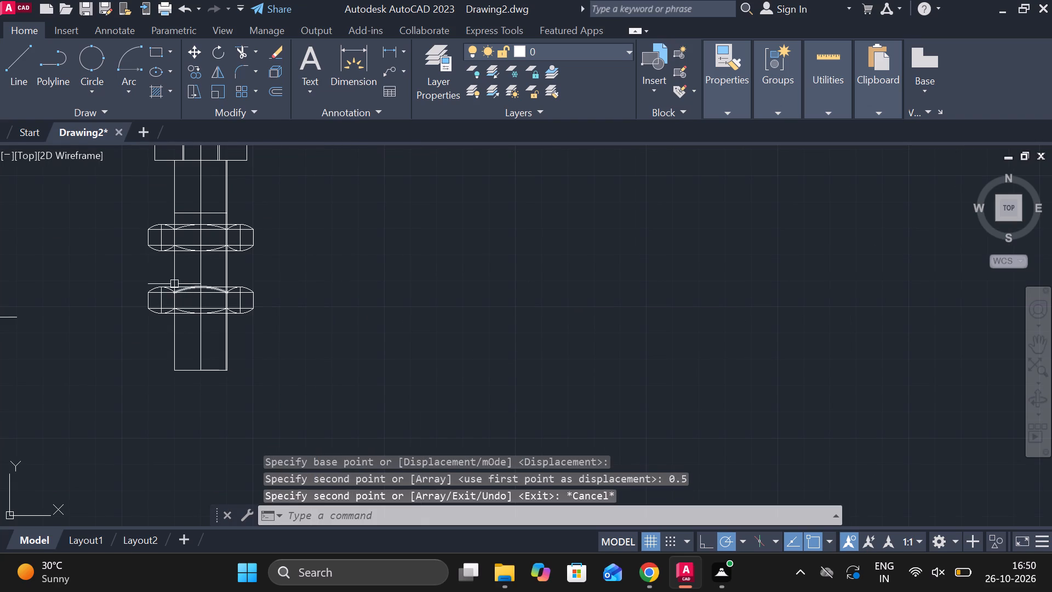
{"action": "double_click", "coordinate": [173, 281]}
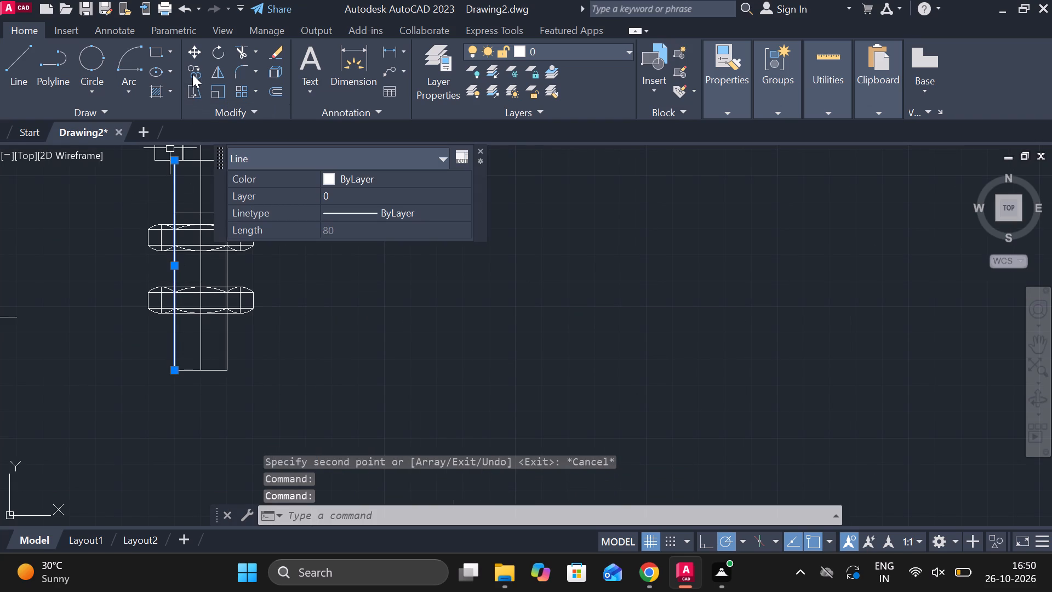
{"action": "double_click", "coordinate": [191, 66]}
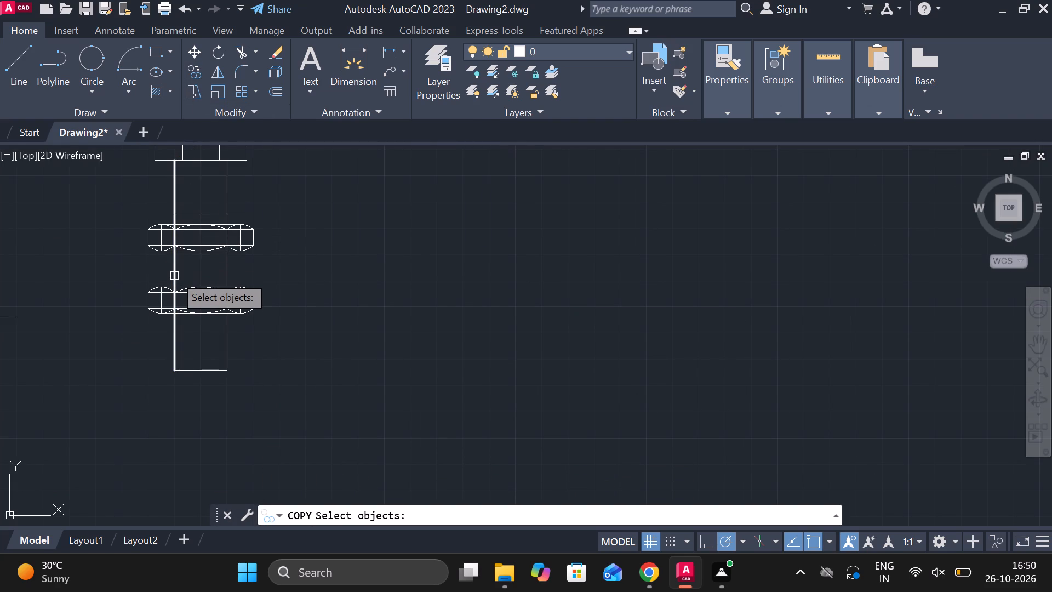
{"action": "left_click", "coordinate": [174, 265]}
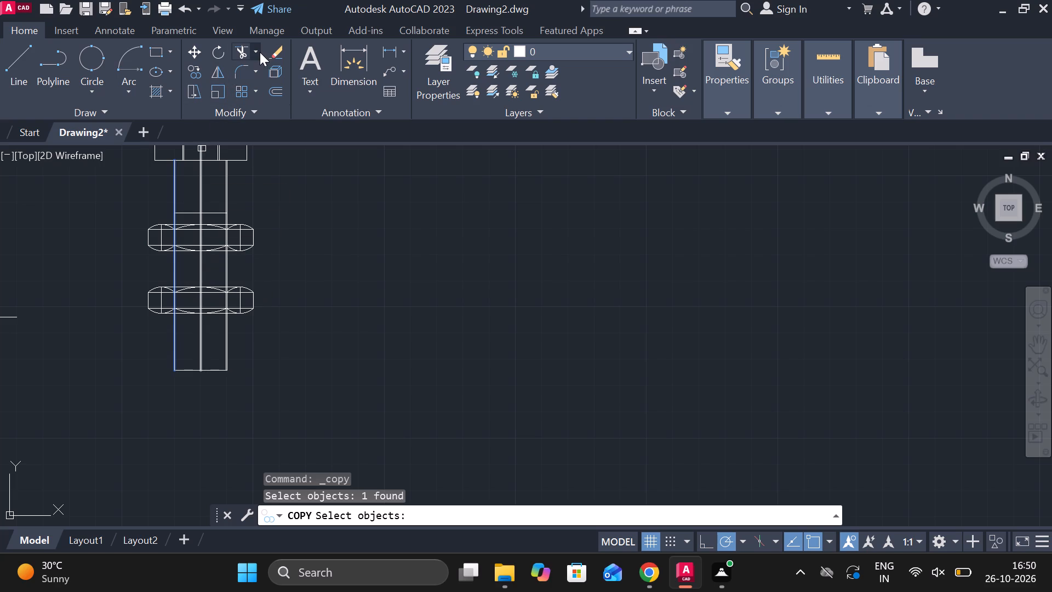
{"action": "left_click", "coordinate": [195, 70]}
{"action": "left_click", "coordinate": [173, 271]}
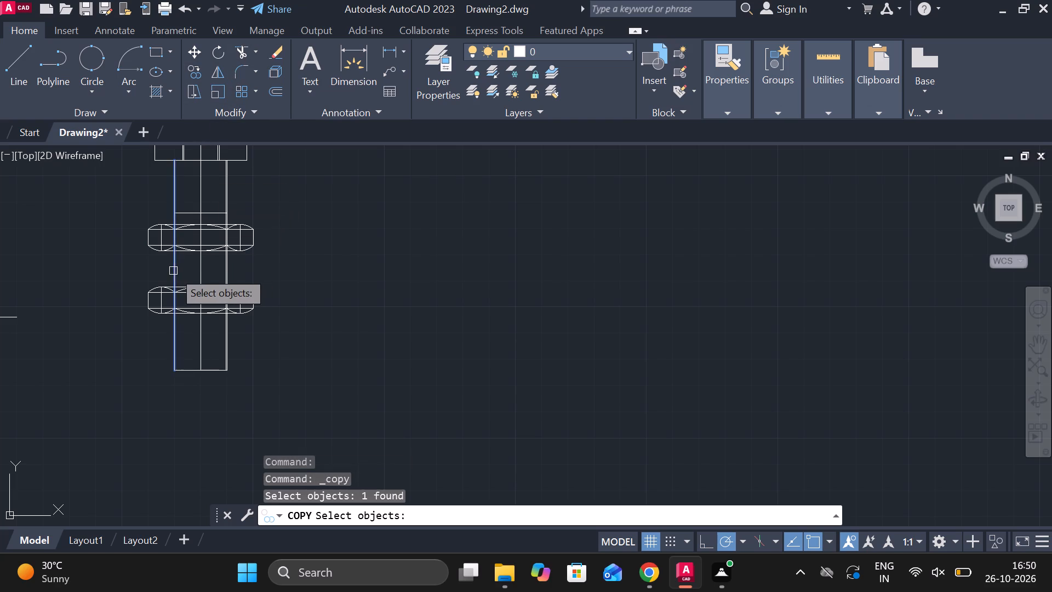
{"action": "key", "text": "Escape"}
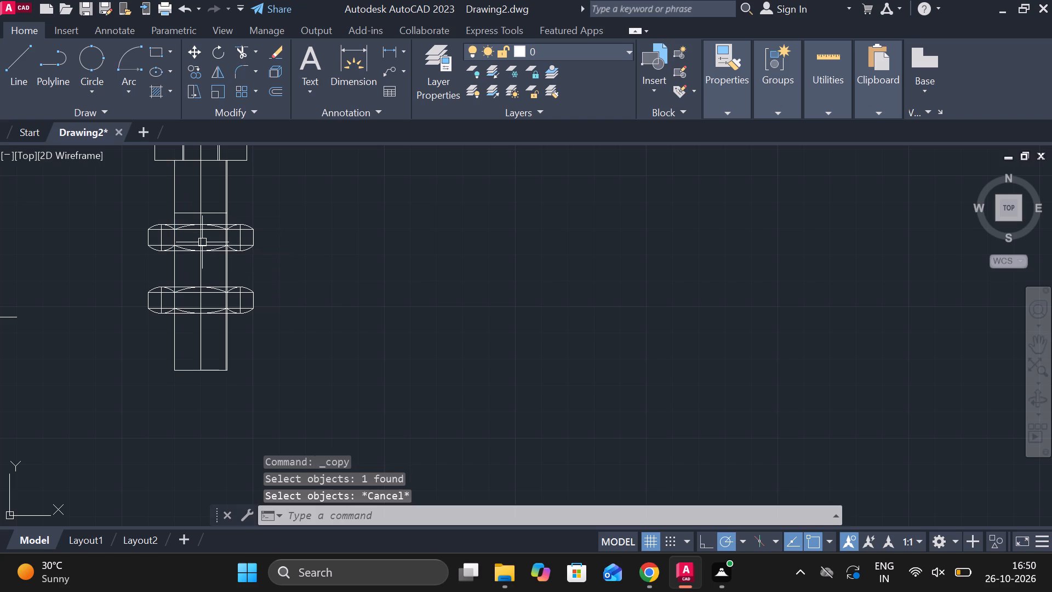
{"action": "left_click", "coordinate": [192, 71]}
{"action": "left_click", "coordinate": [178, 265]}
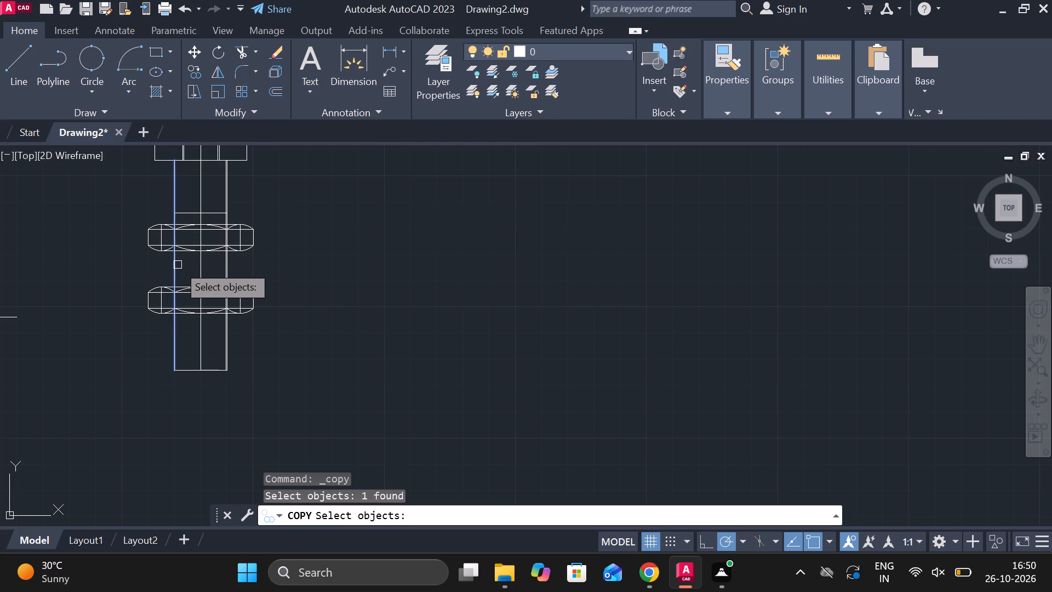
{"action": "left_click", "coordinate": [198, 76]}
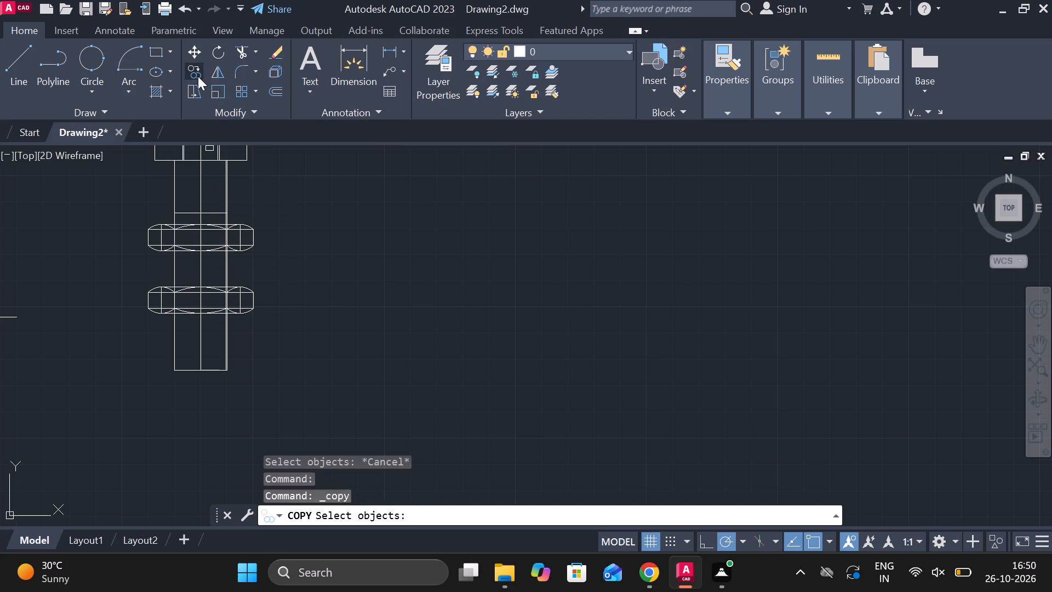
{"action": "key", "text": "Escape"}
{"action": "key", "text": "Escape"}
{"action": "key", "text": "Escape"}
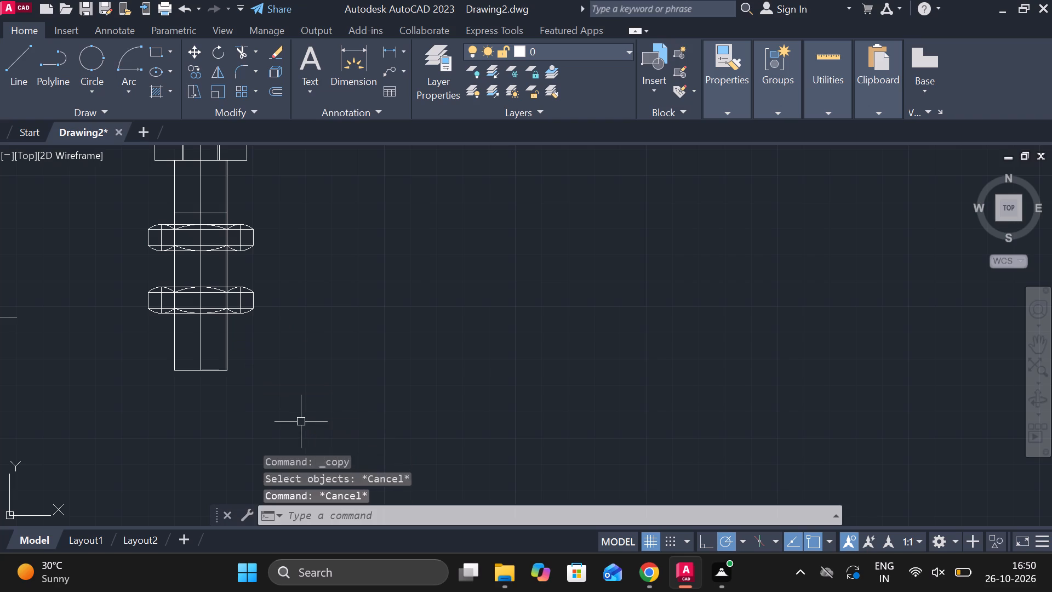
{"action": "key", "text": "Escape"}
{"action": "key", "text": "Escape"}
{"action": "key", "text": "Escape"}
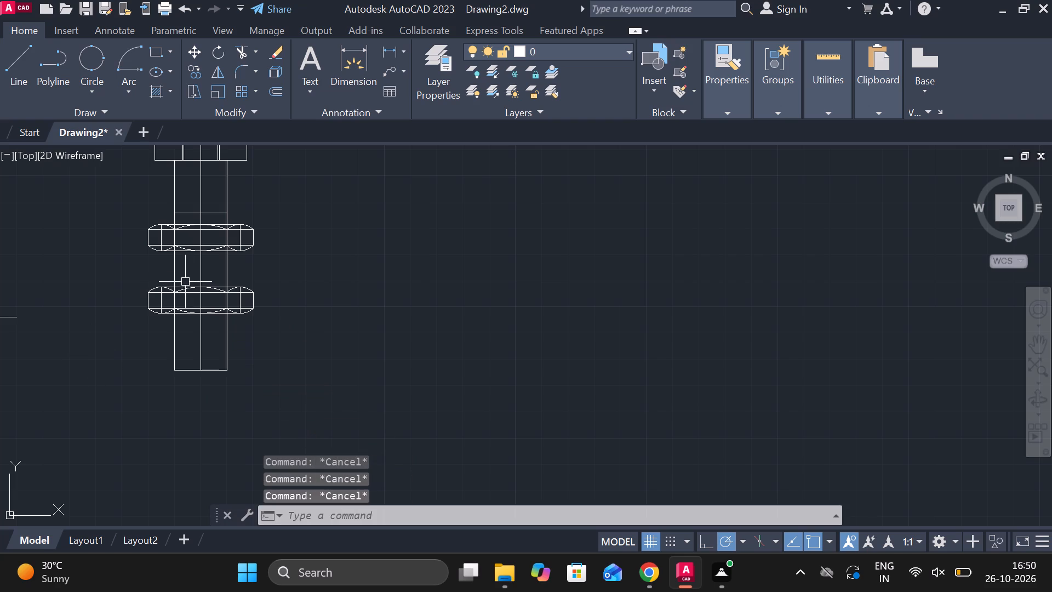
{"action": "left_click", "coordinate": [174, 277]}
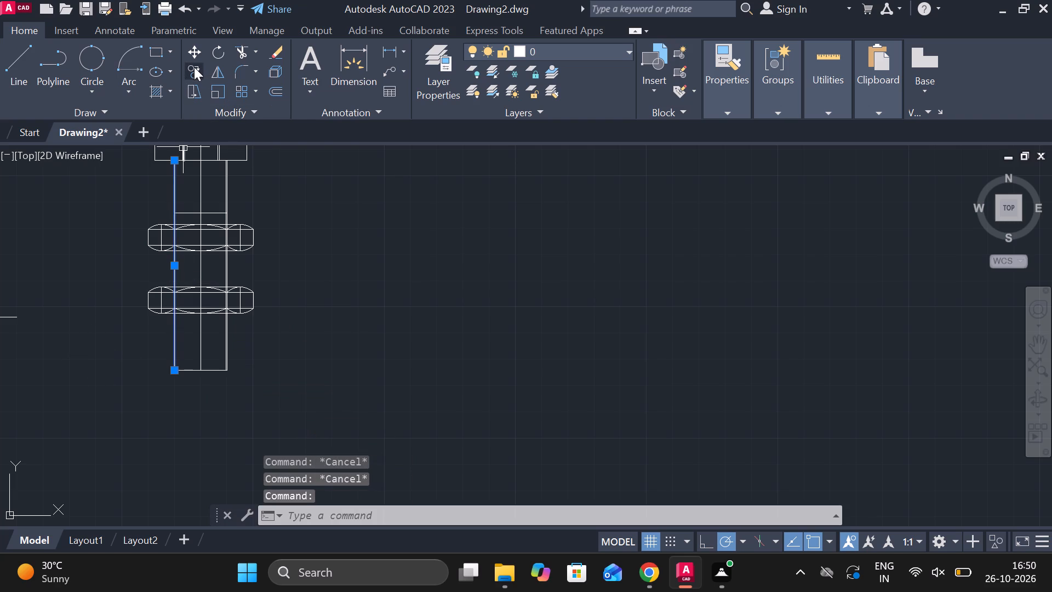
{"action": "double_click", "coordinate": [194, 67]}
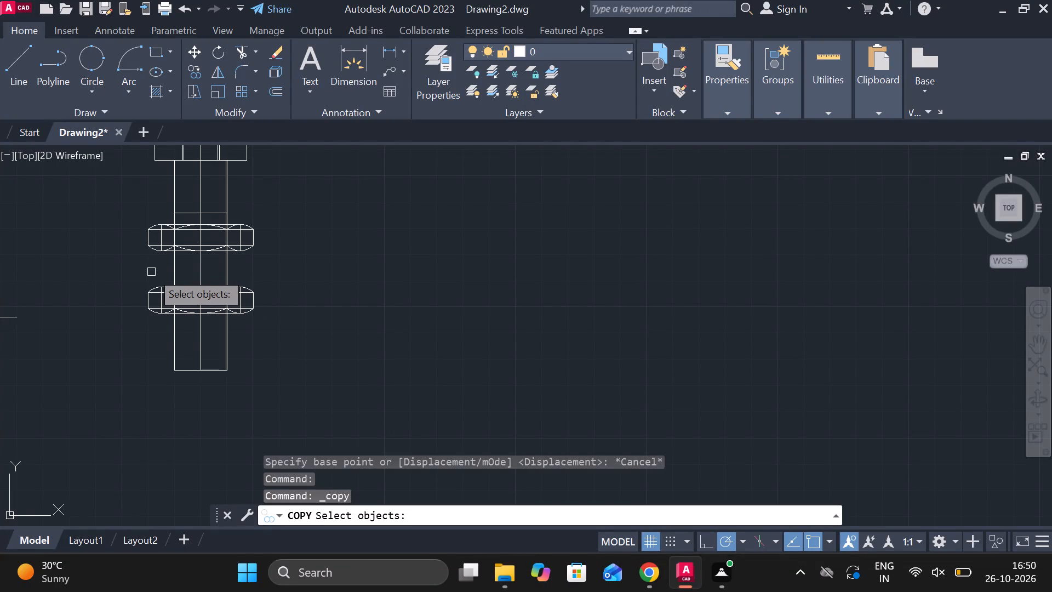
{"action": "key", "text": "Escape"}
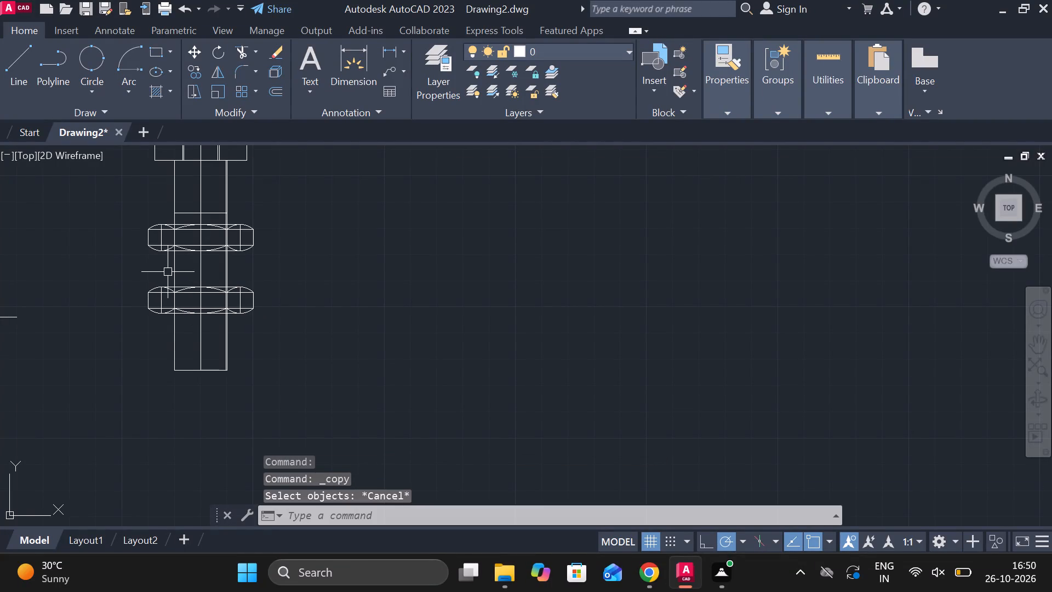
Copy the bolt shank's left edge line 0.5 units inward.
{"action": "left_click", "coordinate": [176, 270]}
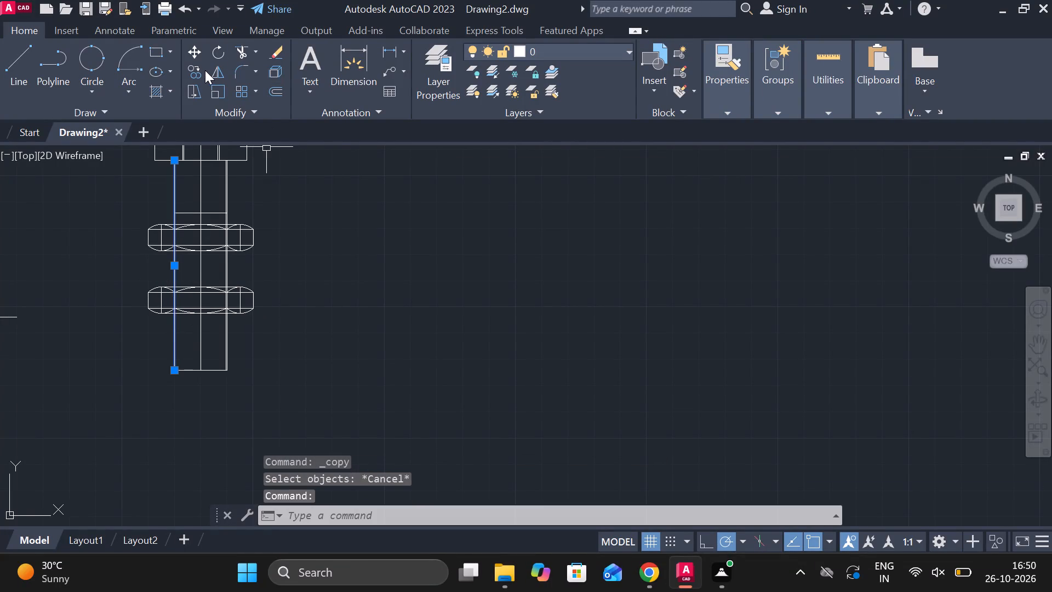
{"action": "left_click", "coordinate": [194, 70]}
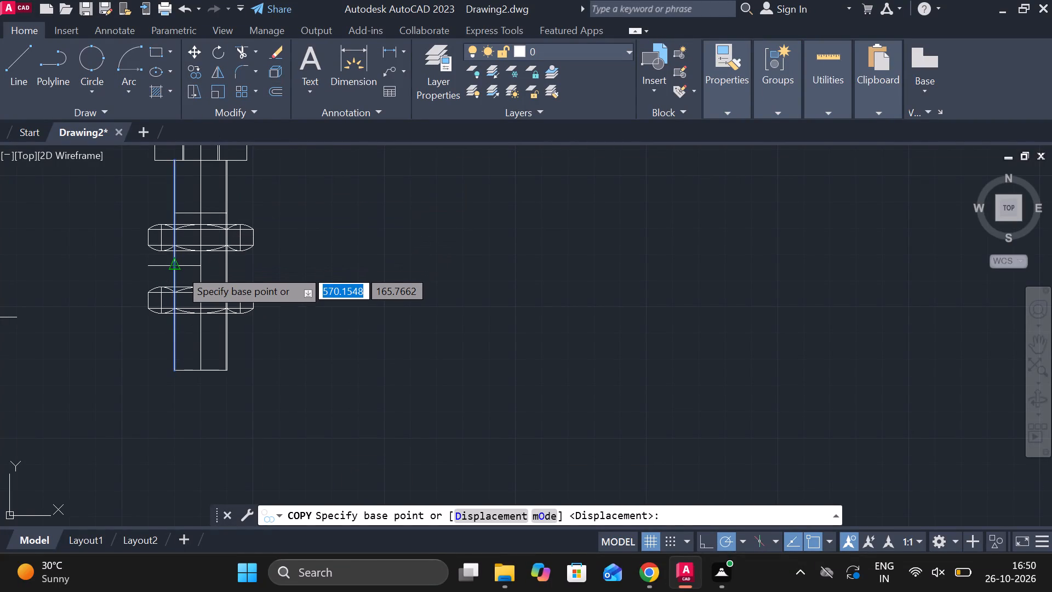
{"action": "left_click", "coordinate": [180, 269]}
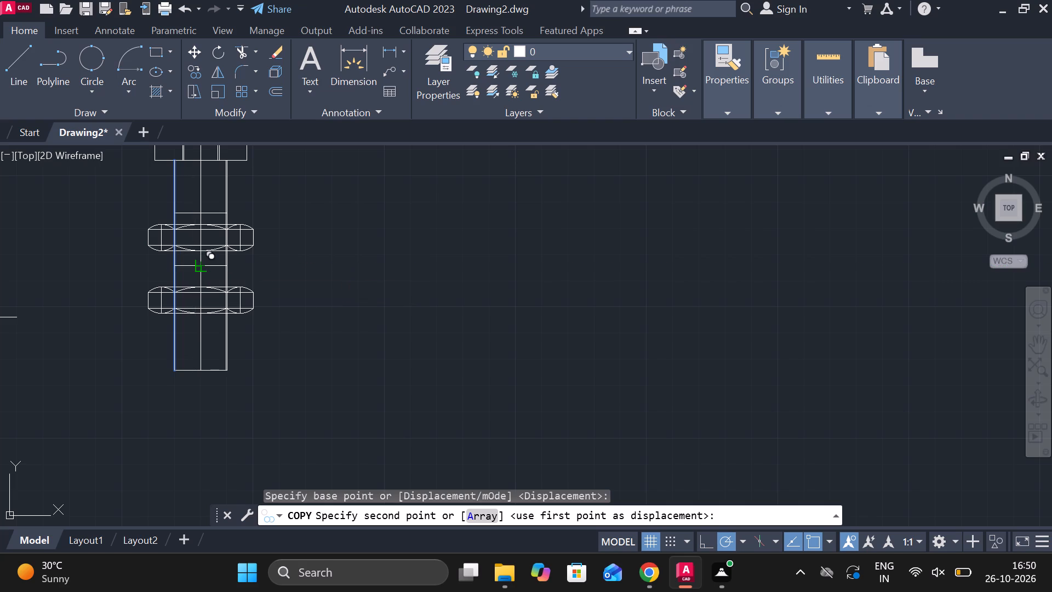
{"action": "type", "text": "0.5"}
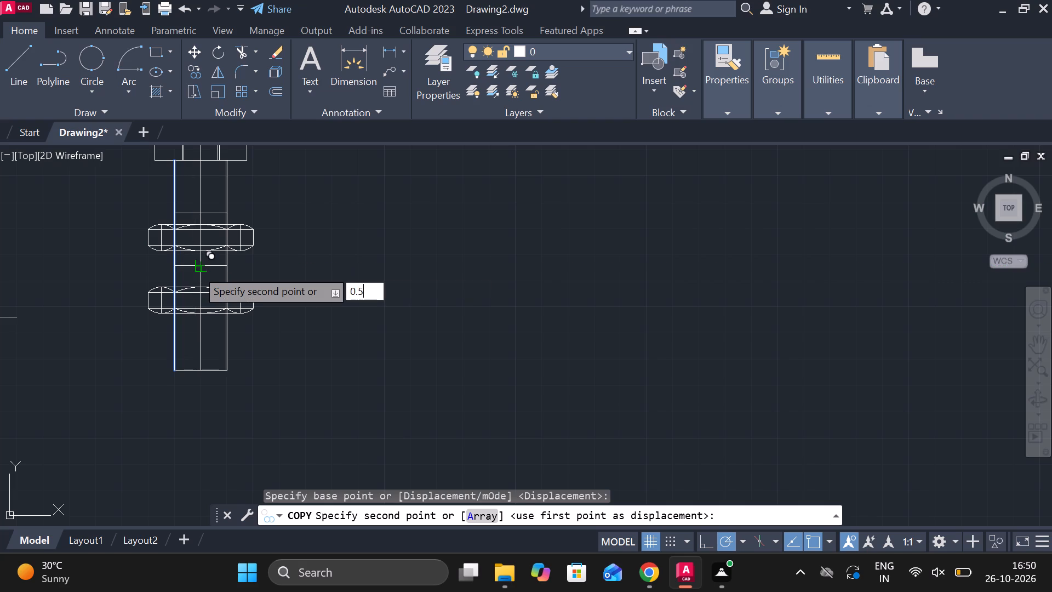
{"action": "key", "text": "Return"}
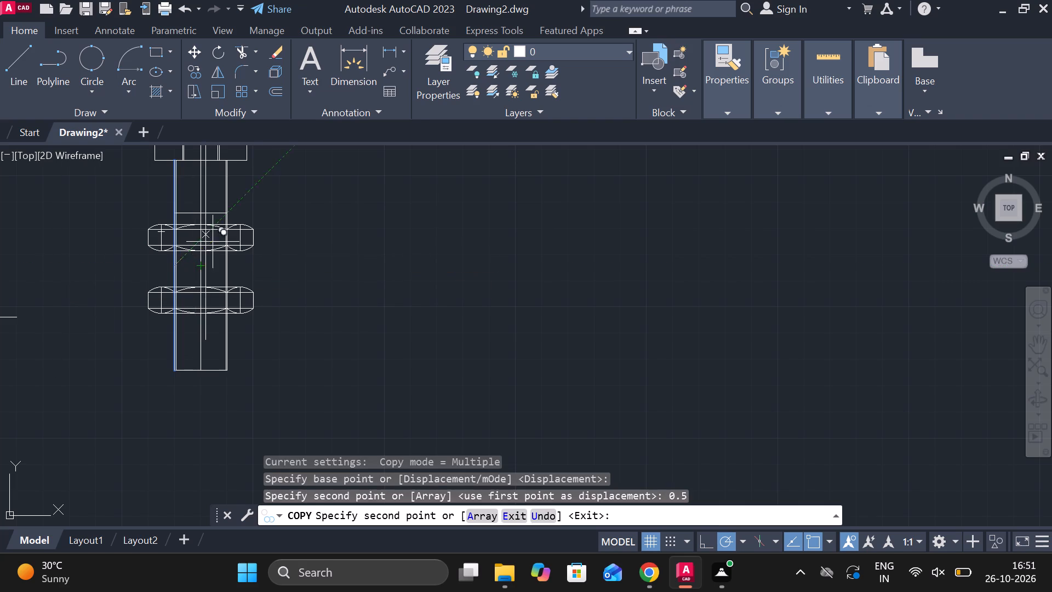
{"action": "key", "text": "Escape"}
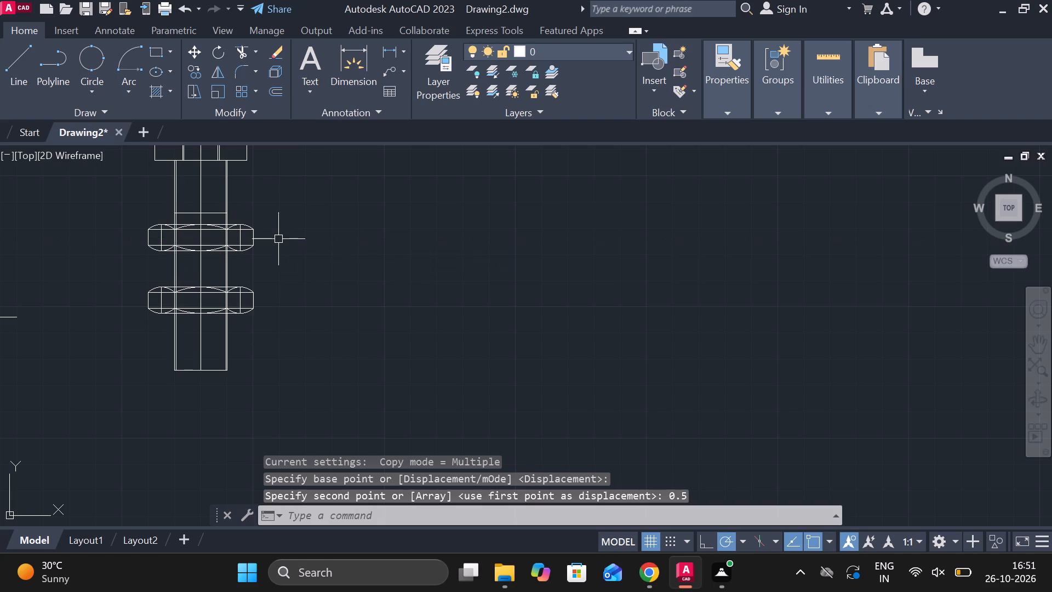
Draw an arc of radius 20 bulging below the bolt shank's bottom edge, spanning its two outer corners.
{"action": "scroll", "coordinate": [147, 257], "scroll_direction": "up", "scroll_amount": 1}
{"action": "scroll", "coordinate": [147, 257], "scroll_direction": "down", "scroll_amount": 2}
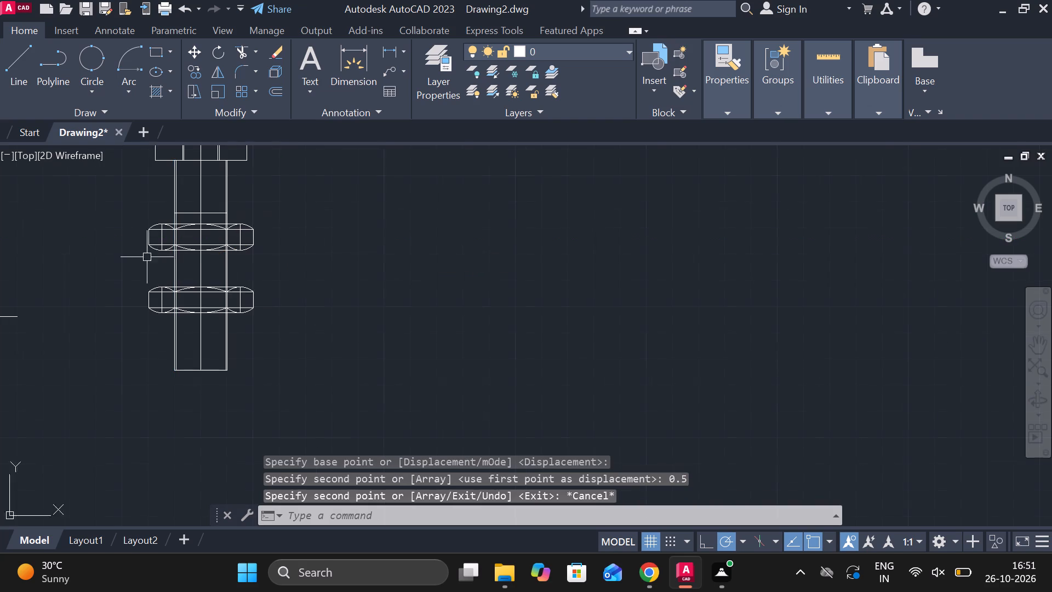
{"action": "scroll", "coordinate": [147, 257], "scroll_direction": "down", "scroll_amount": 1}
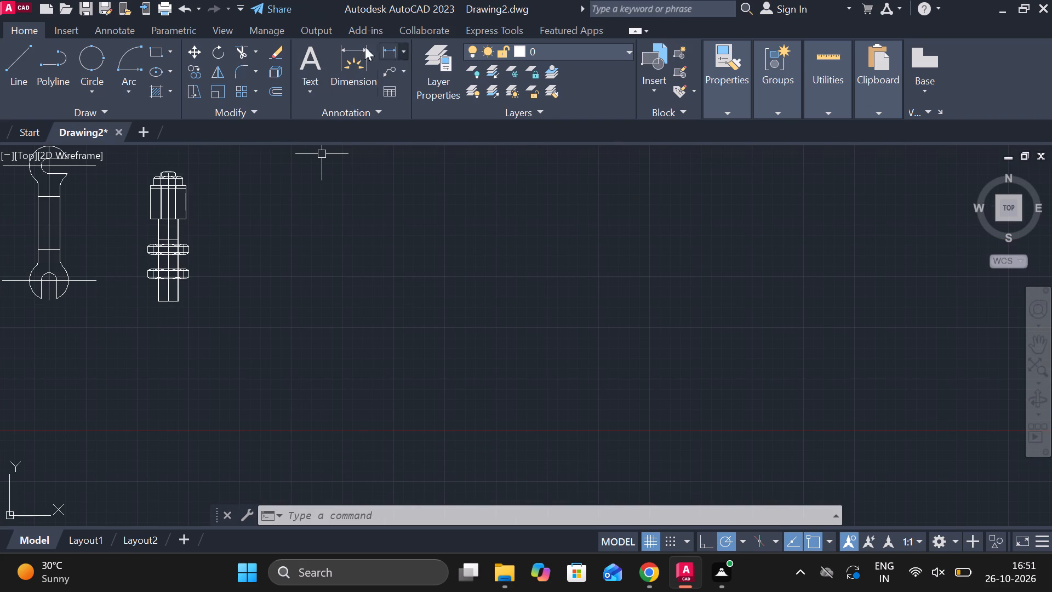
{"action": "left_click", "coordinate": [133, 90]}
{"action": "left_click", "coordinate": [205, 330]}
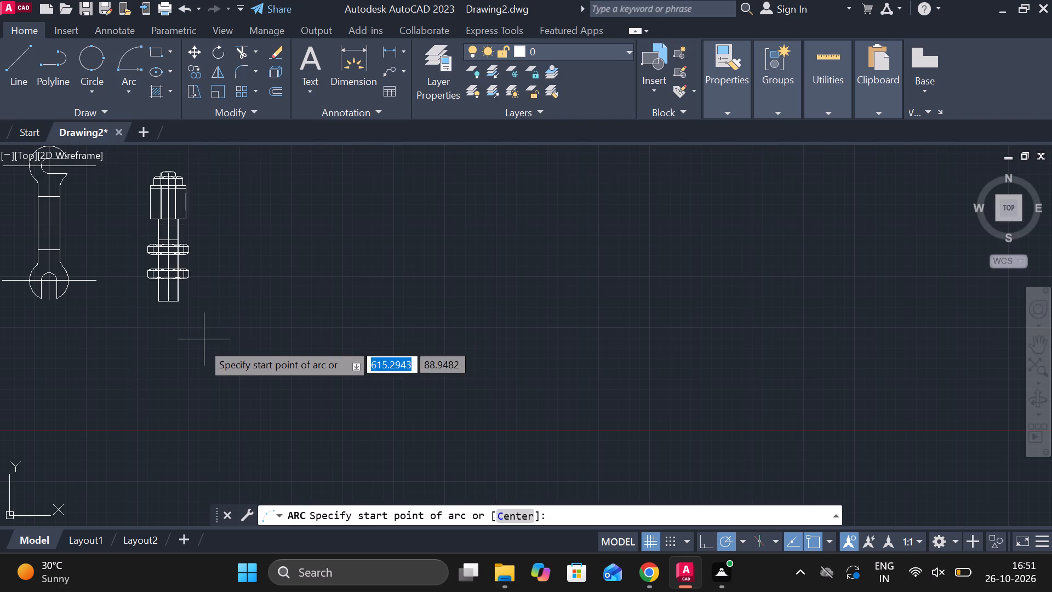
{"action": "scroll", "coordinate": [161, 317], "scroll_direction": "up", "scroll_amount": 3}
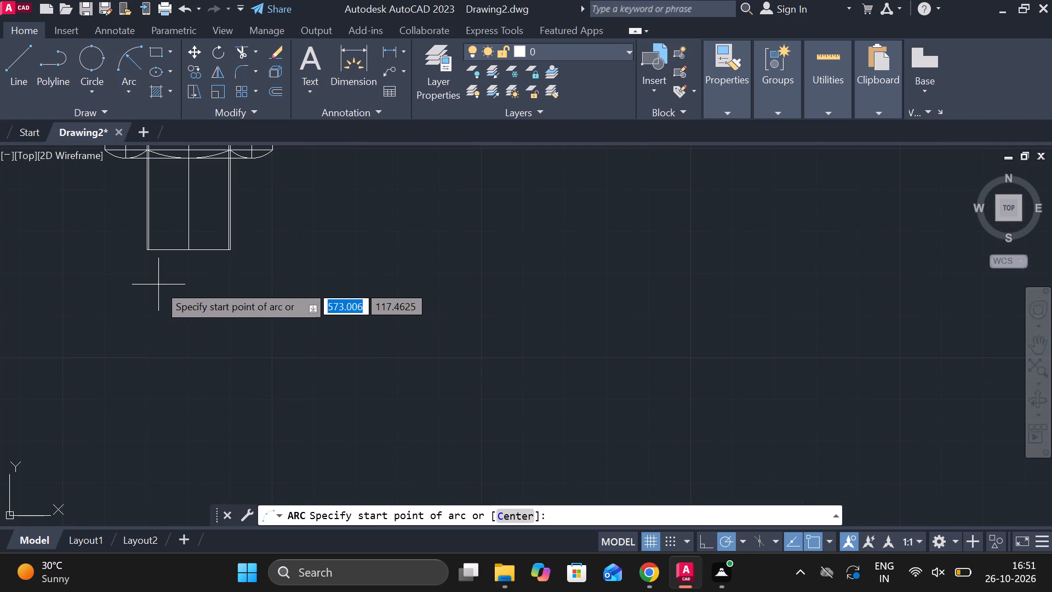
{"action": "scroll", "coordinate": [157, 251], "scroll_direction": "up", "scroll_amount": 3}
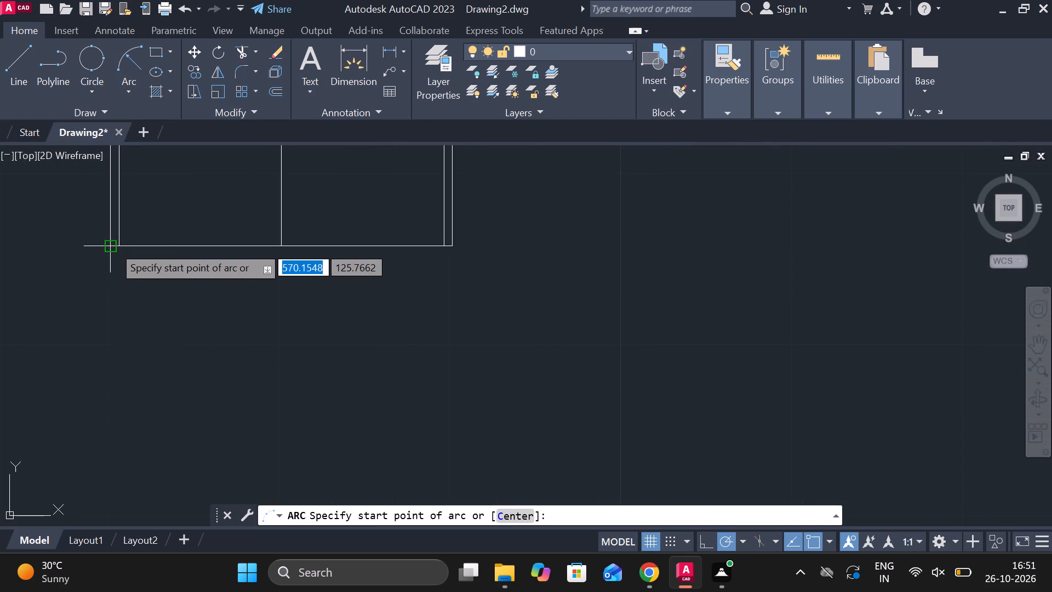
{"action": "left_click", "coordinate": [113, 246]}
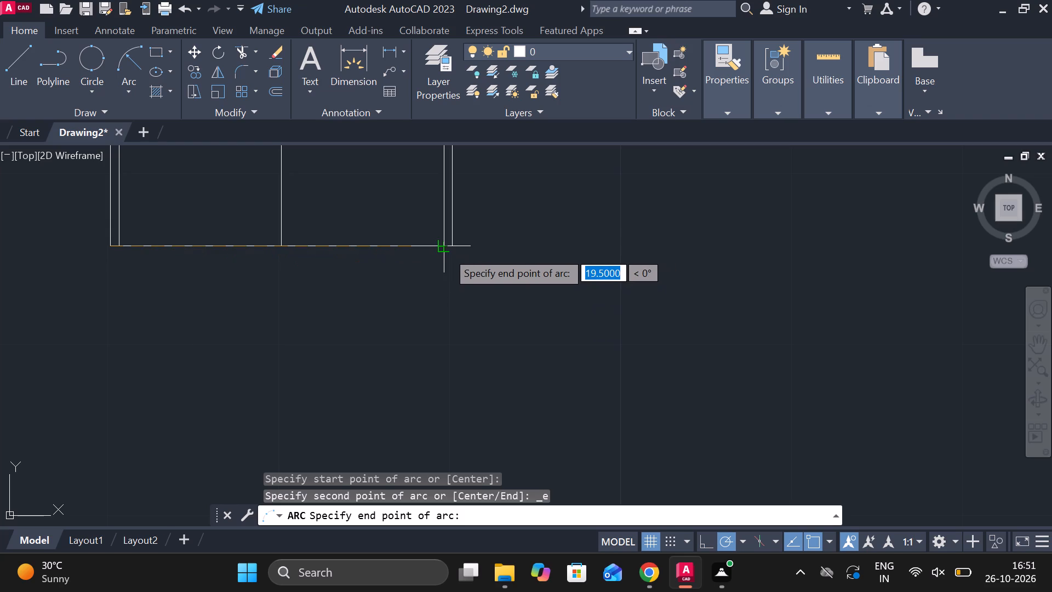
{"action": "left_click", "coordinate": [458, 251]}
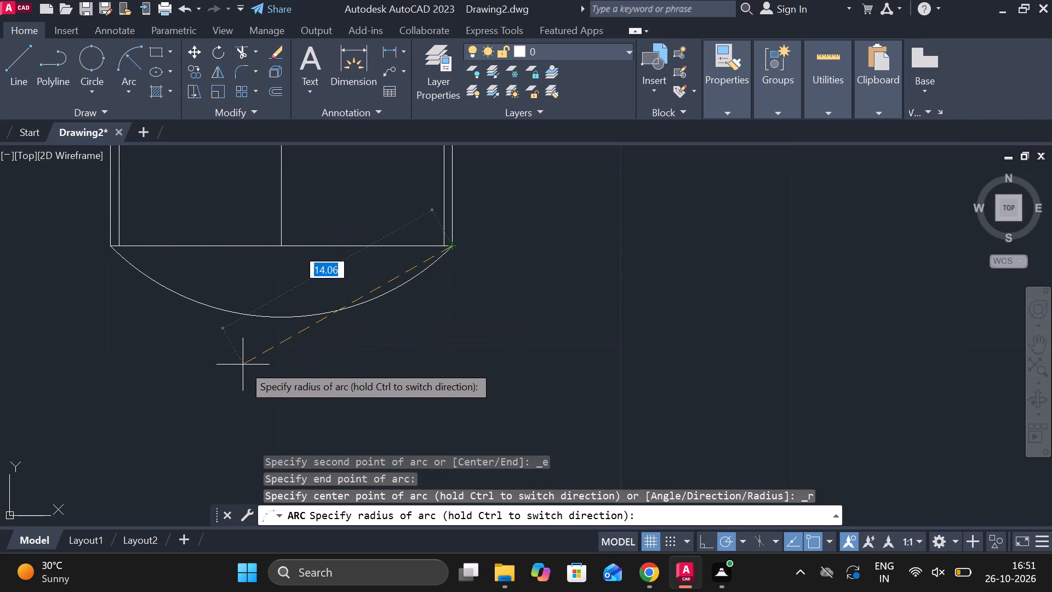
{"action": "type", "text": "20"}
{"action": "key", "text": "Return"}
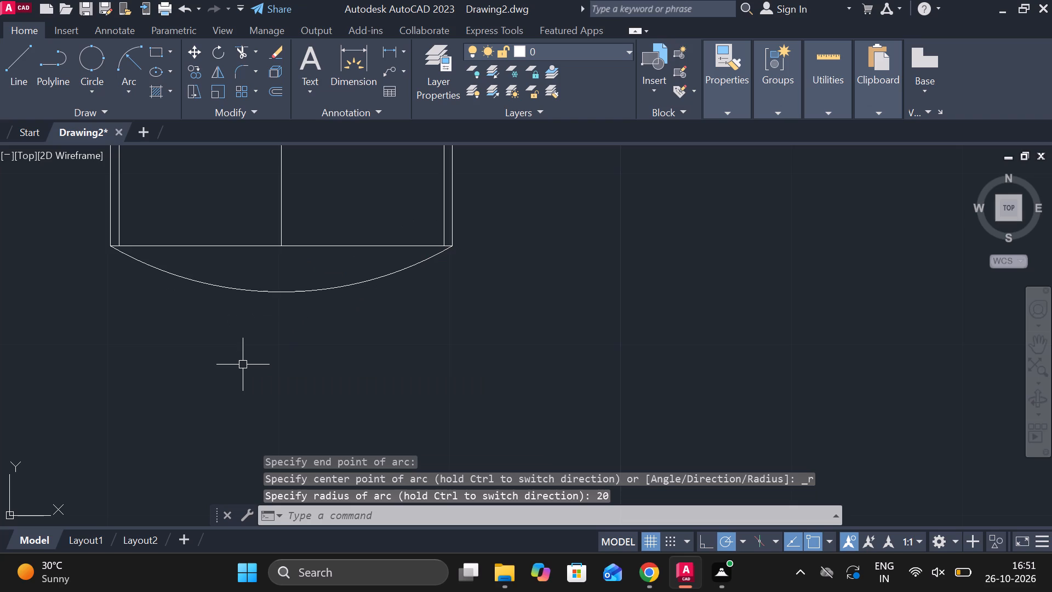
Trim both inner thread lines above the horizontal thread-end line on the bolt shank.
{"action": "scroll", "coordinate": [281, 276], "scroll_direction": "down", "scroll_amount": 5}
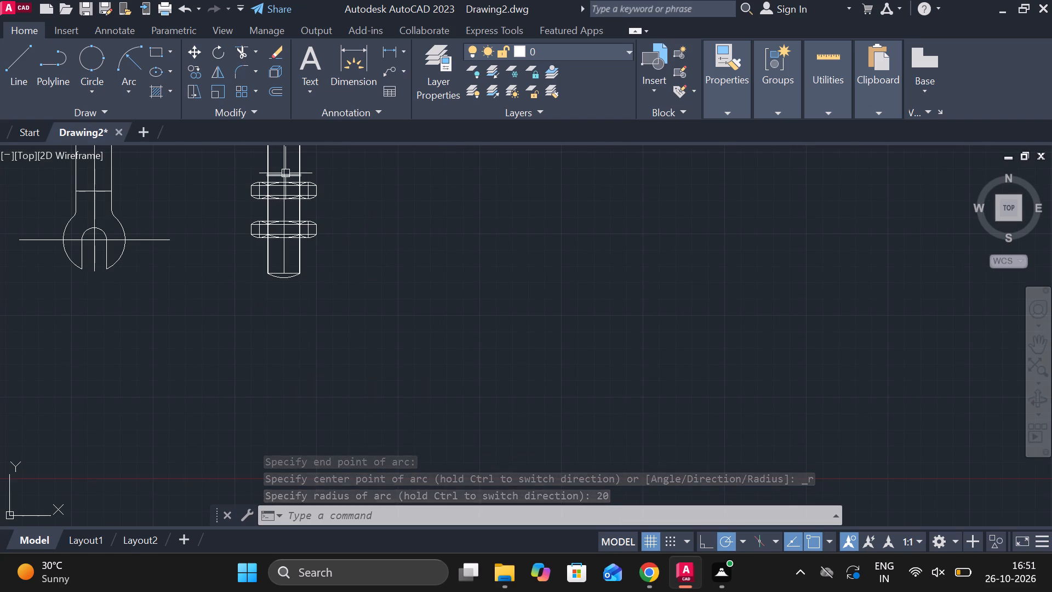
{"action": "scroll", "coordinate": [285, 173], "scroll_direction": "up", "scroll_amount": 4}
{"action": "scroll", "coordinate": [382, 240], "scroll_direction": "down", "scroll_amount": 1}
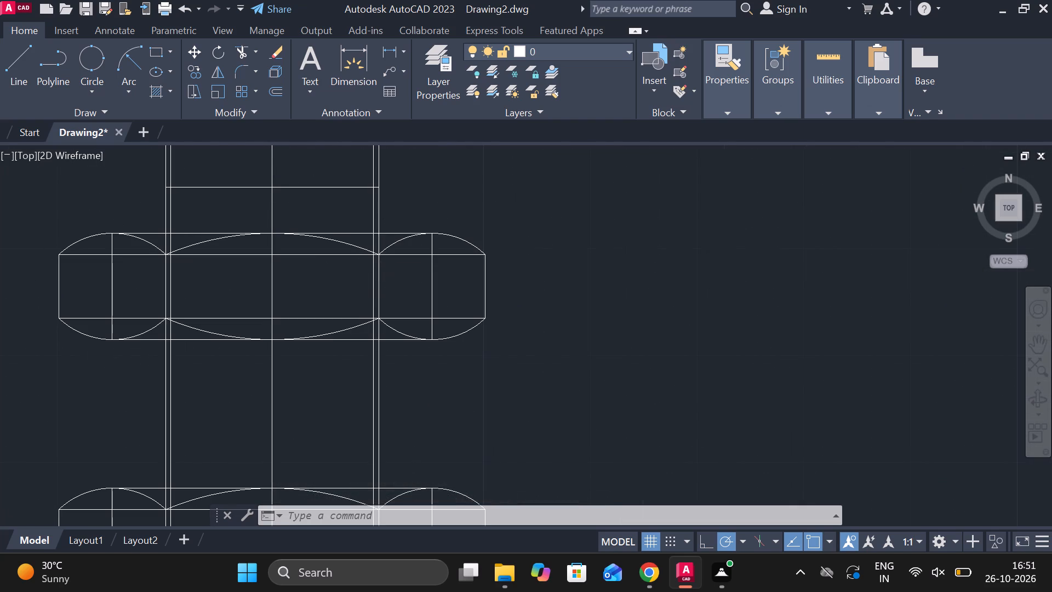
{"action": "scroll", "coordinate": [398, 211], "scroll_direction": "down", "scroll_amount": 2}
{"action": "scroll", "coordinate": [403, 172], "scroll_direction": "up", "scroll_amount": 3}
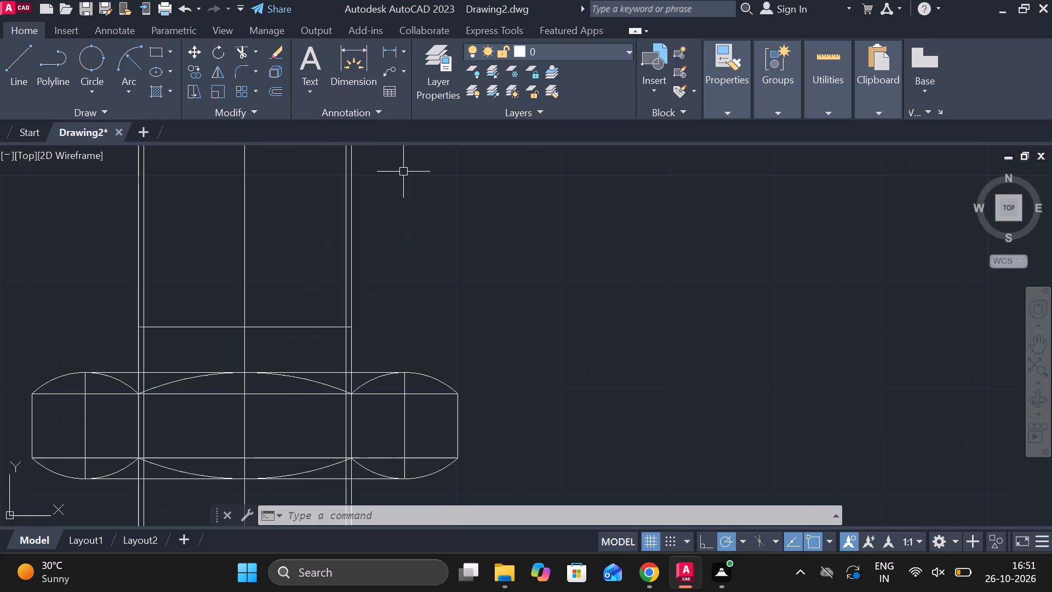
{"action": "left_click", "coordinate": [245, 55]}
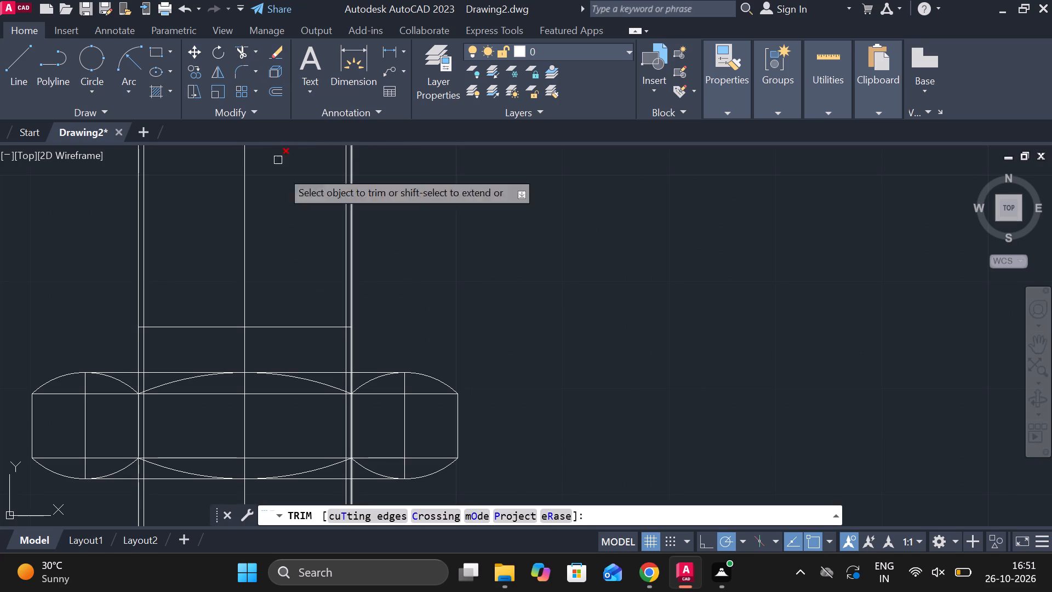
{"action": "left_click", "coordinate": [344, 263]}
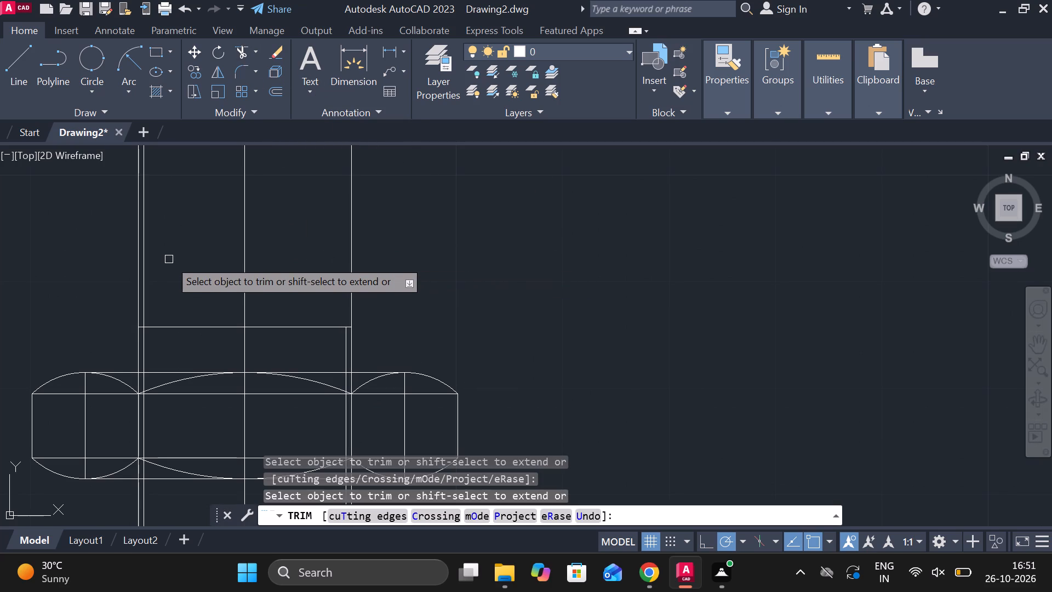
{"action": "left_click", "coordinate": [145, 258]}
Trim the left inner thread line where it crosses the upper nut, including the short pieces at its arcs.
{"action": "scroll", "coordinate": [178, 273], "scroll_direction": "down", "scroll_amount": 2}
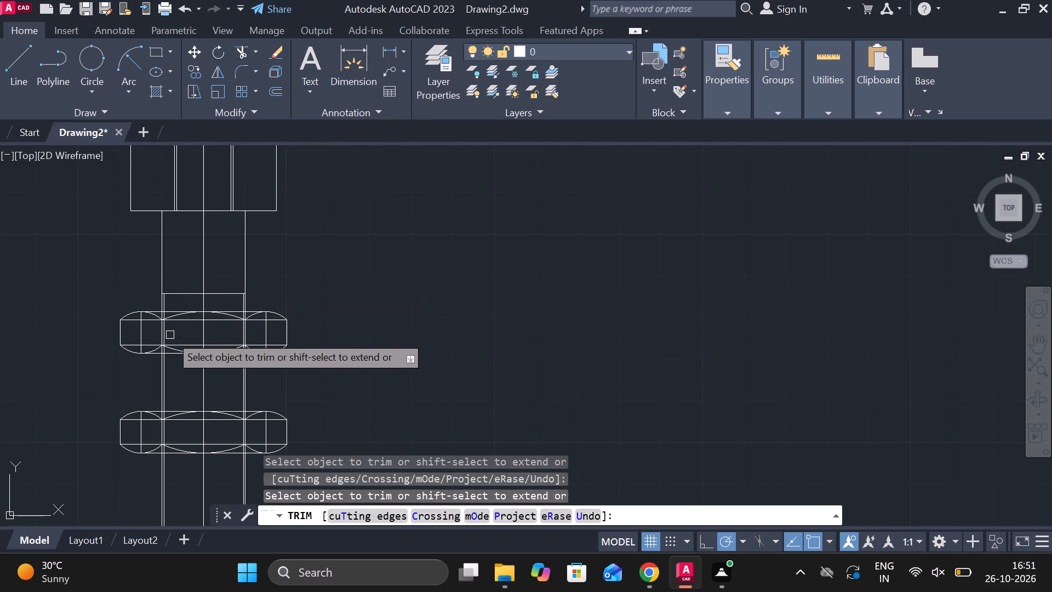
{"action": "scroll", "coordinate": [170, 335], "scroll_direction": "up", "scroll_amount": 3}
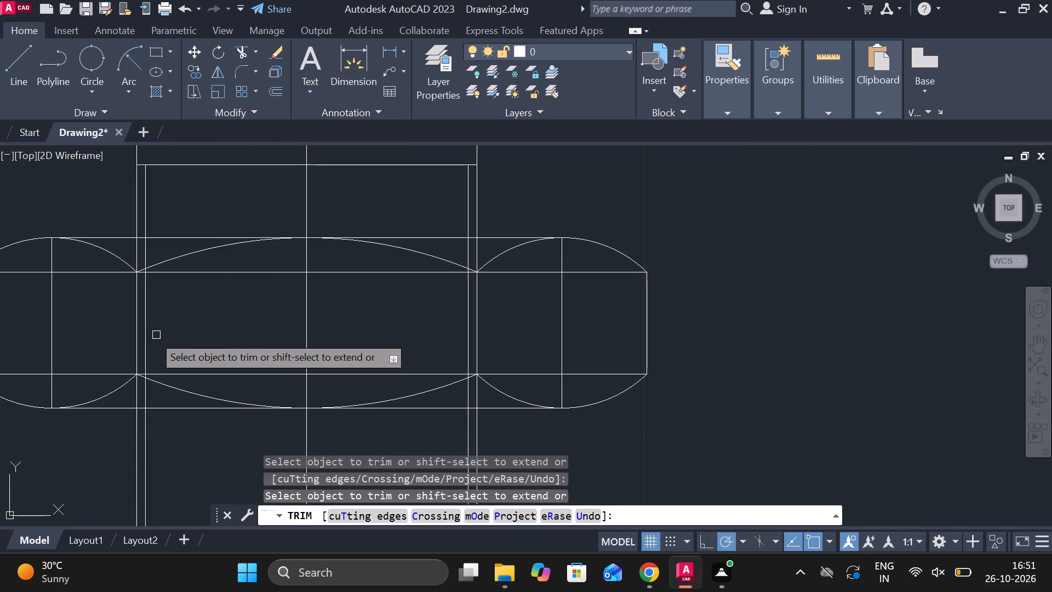
{"action": "left_click", "coordinate": [142, 335]}
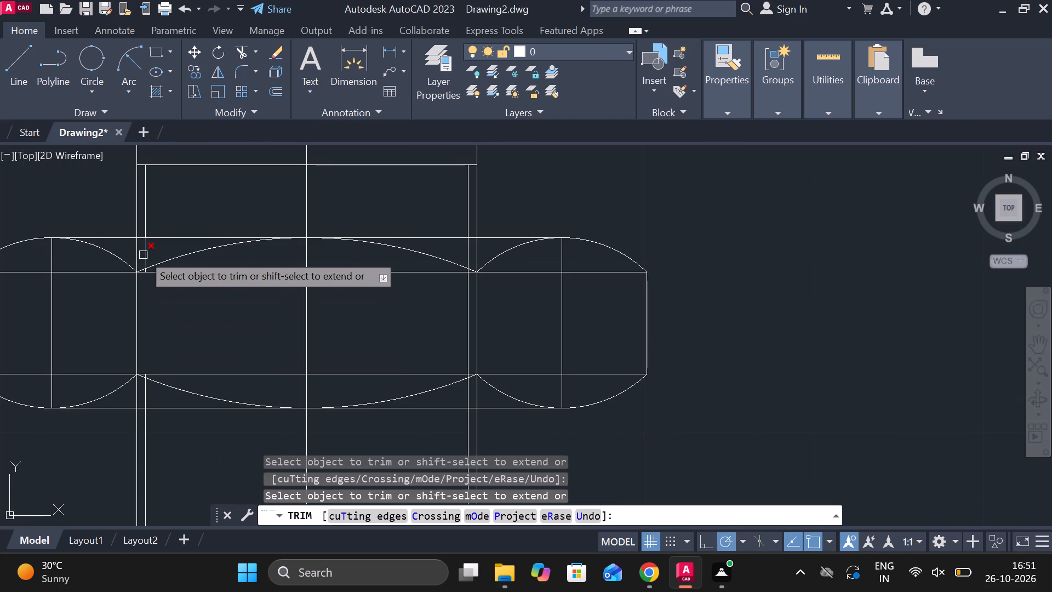
{"action": "left_click", "coordinate": [142, 253]}
{"action": "scroll", "coordinate": [150, 264], "scroll_direction": "up", "scroll_amount": 4}
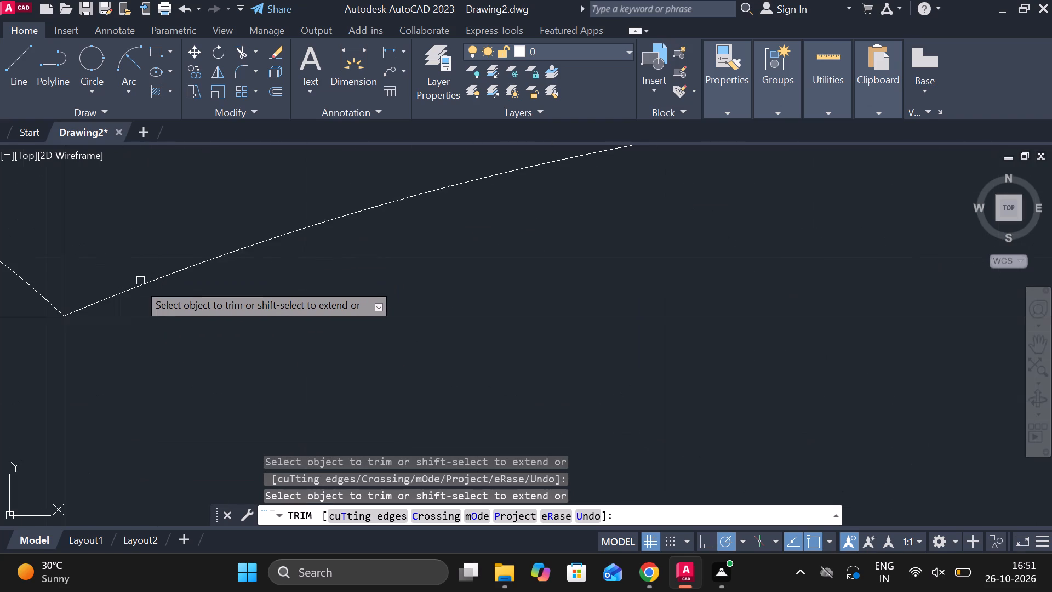
{"action": "left_click", "coordinate": [116, 304]}
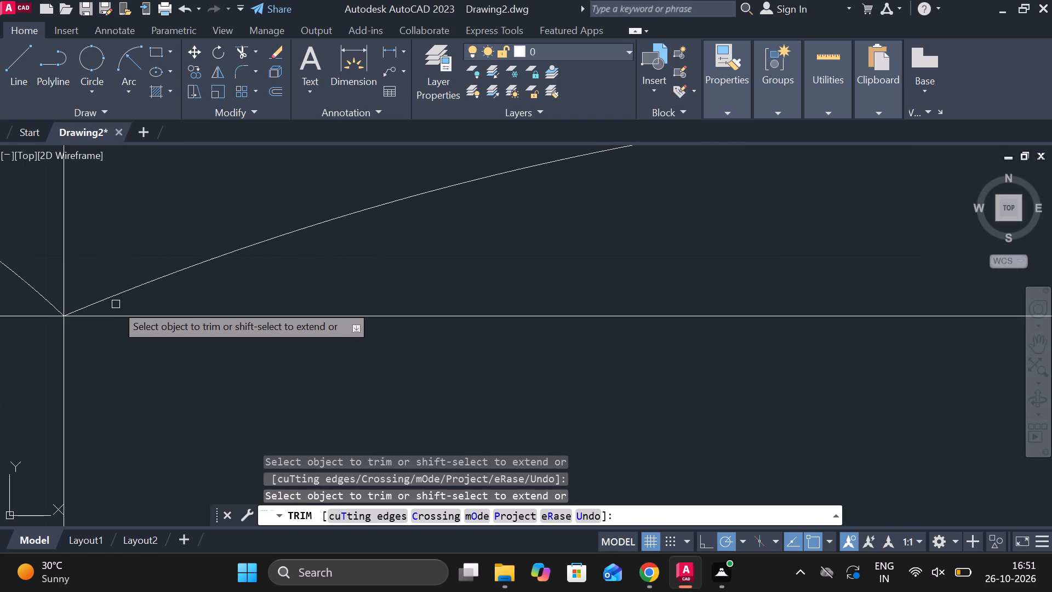
{"action": "scroll", "coordinate": [181, 226], "scroll_direction": "down", "scroll_amount": 3}
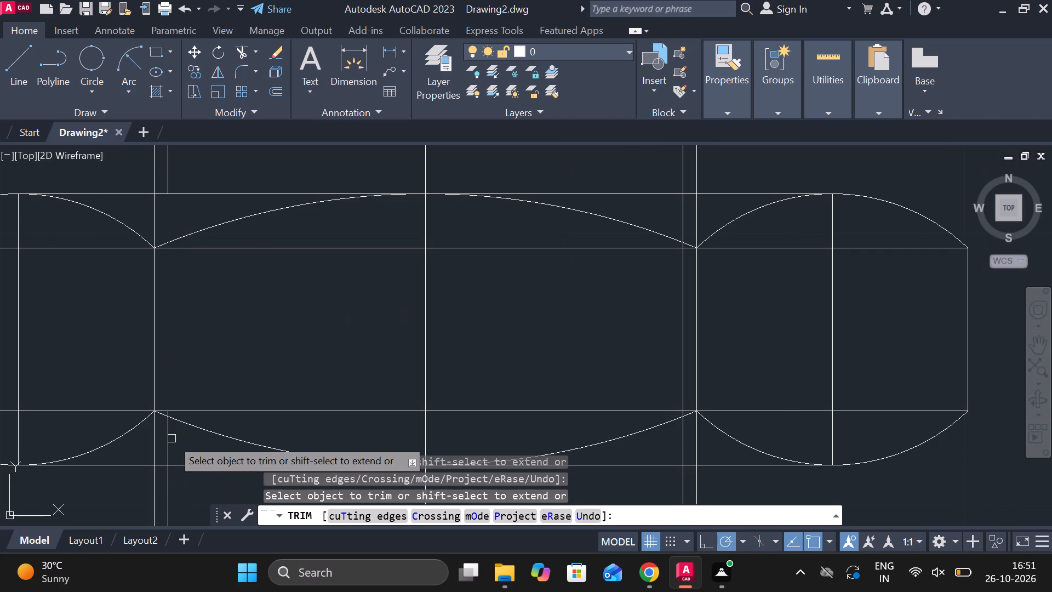
{"action": "scroll", "coordinate": [169, 439], "scroll_direction": "up", "scroll_amount": 1}
{"action": "left_click", "coordinate": [169, 439]}
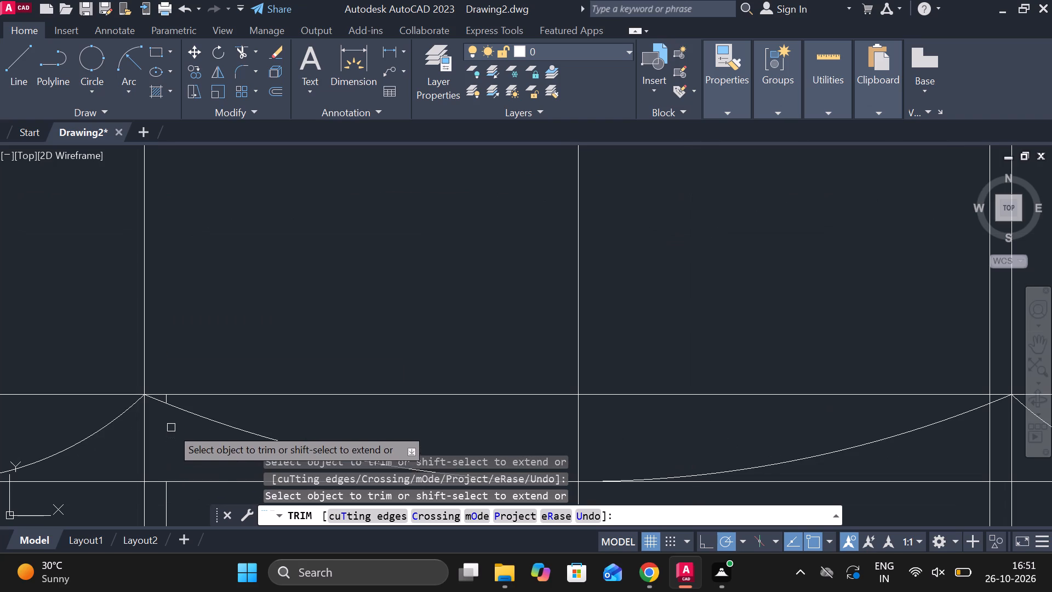
{"action": "scroll", "coordinate": [171, 412], "scroll_direction": "up", "scroll_amount": 3}
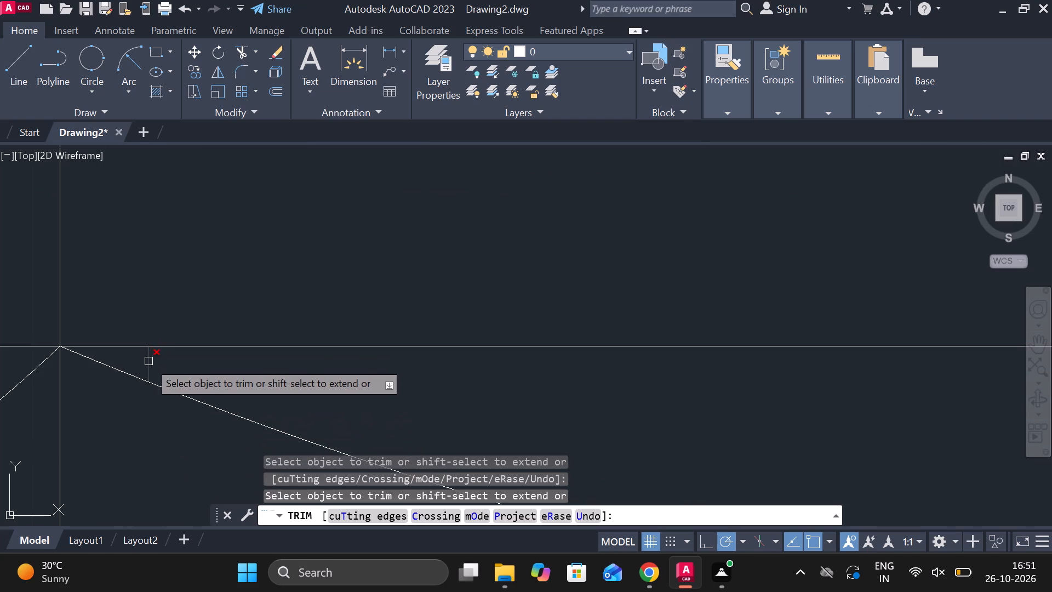
{"action": "left_click", "coordinate": [148, 361]}
Trim the right inner thread line where it crosses the upper nut, including the short pieces at its lower arc.
{"action": "scroll", "coordinate": [276, 213], "scroll_direction": "down", "scroll_amount": 3}
{"action": "scroll", "coordinate": [477, 248], "scroll_direction": "down", "scroll_amount": 3}
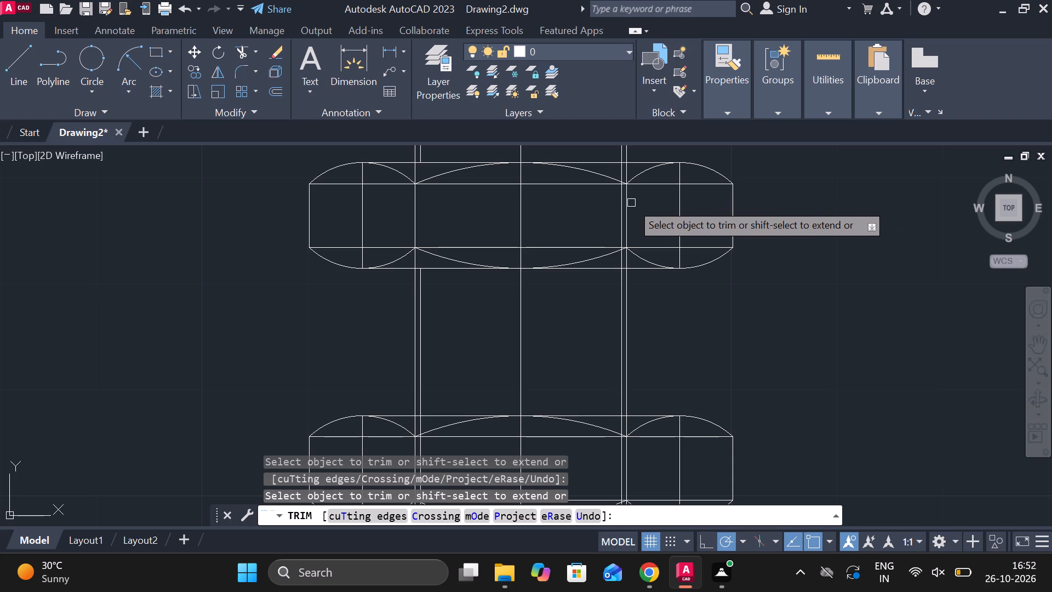
{"action": "scroll", "coordinate": [631, 203], "scroll_direction": "up", "scroll_amount": 3}
{"action": "left_click", "coordinate": [585, 234]}
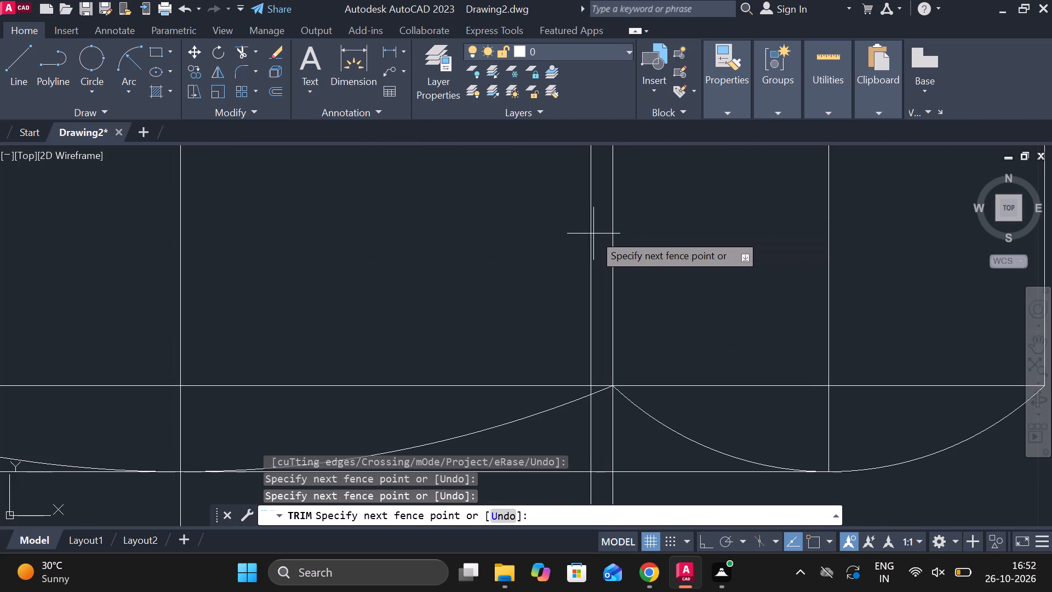
{"action": "left_click", "coordinate": [594, 234]}
{"action": "scroll", "coordinate": [607, 227], "scroll_direction": "down", "scroll_amount": 3}
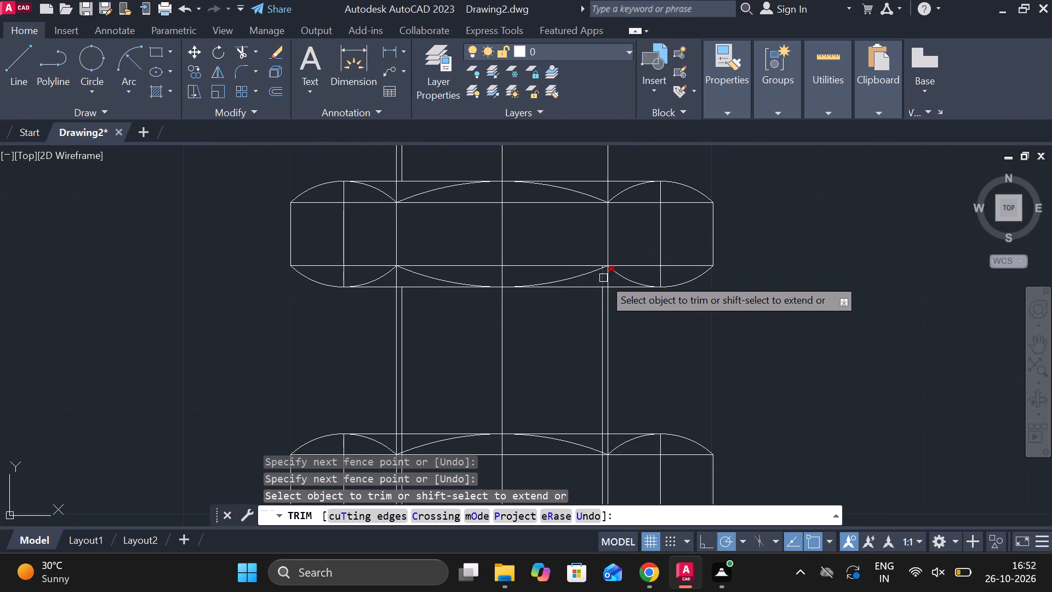
{"action": "scroll", "coordinate": [603, 278], "scroll_direction": "up", "scroll_amount": 4}
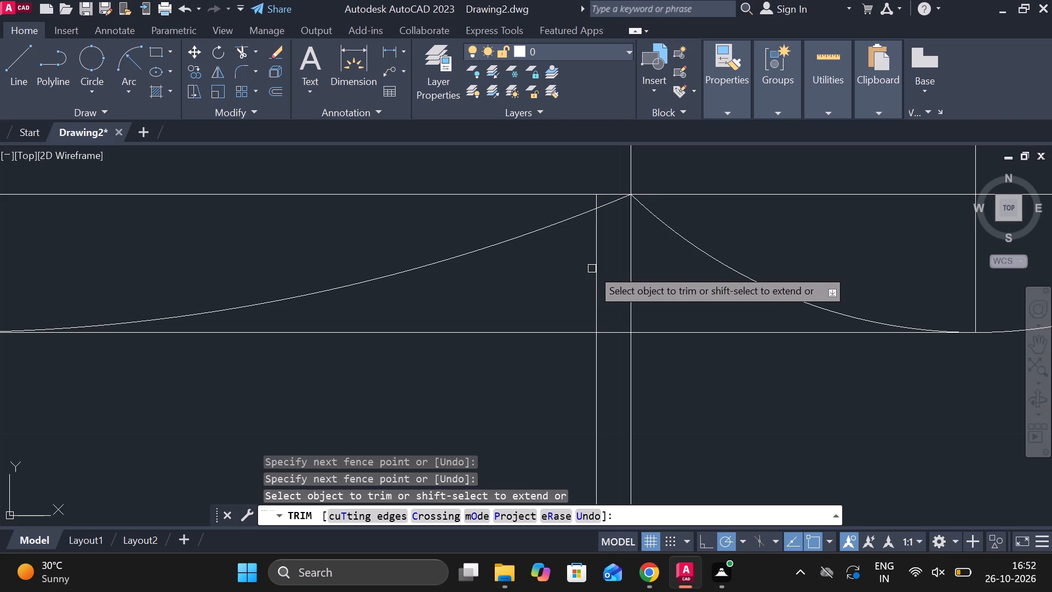
{"action": "left_click", "coordinate": [598, 264]}
{"action": "scroll", "coordinate": [610, 234], "scroll_direction": "up", "scroll_amount": 3}
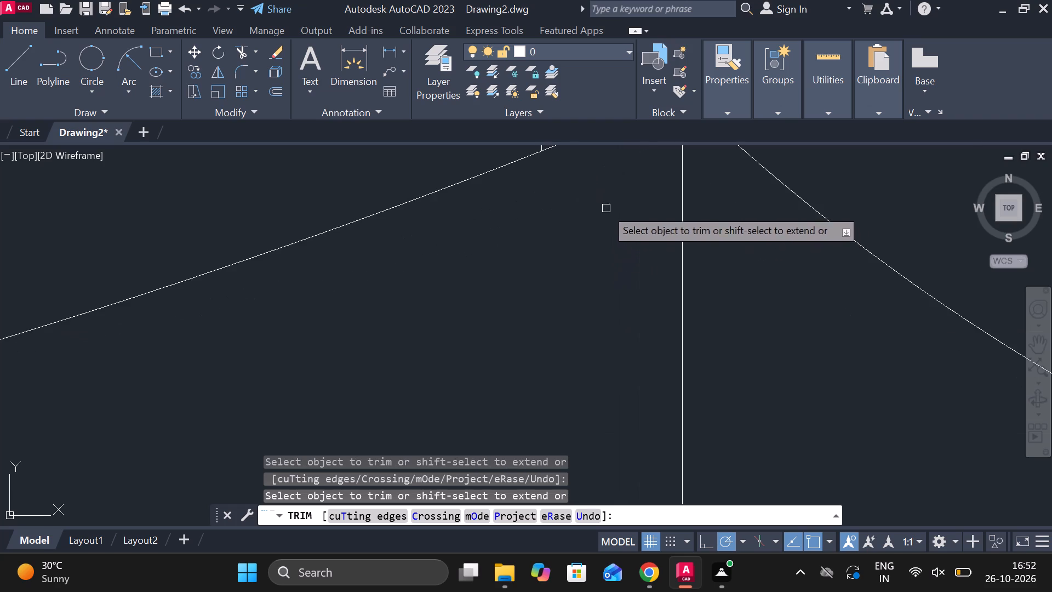
{"action": "scroll", "coordinate": [584, 184], "scroll_direction": "down", "scroll_amount": 2}
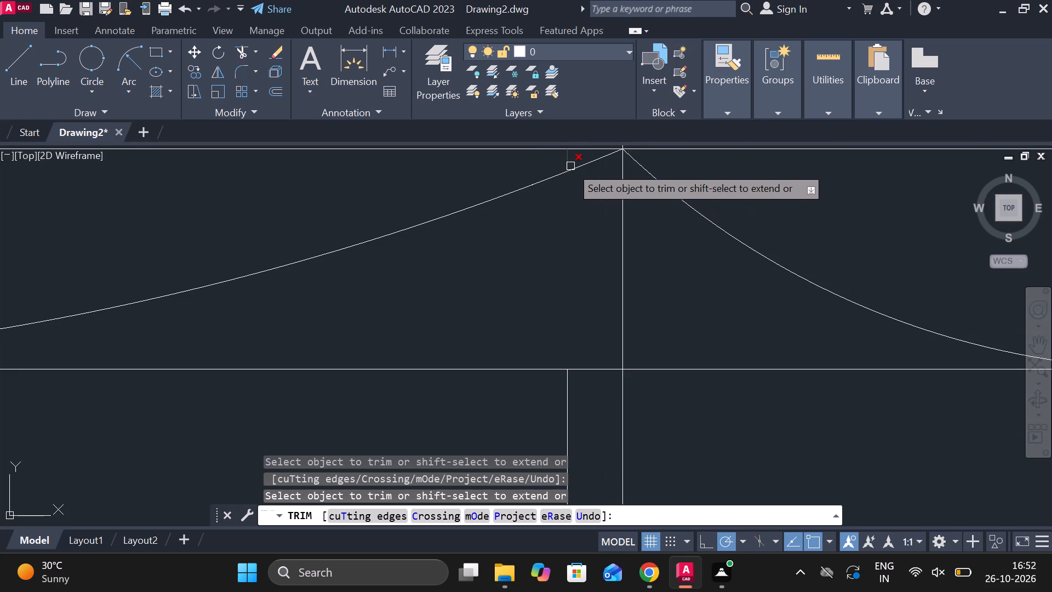
{"action": "left_click", "coordinate": [570, 166]}
Examine the upper nut and adjoining shank for leftover thread line segments.
{"action": "scroll", "coordinate": [576, 168], "scroll_direction": "down", "scroll_amount": 4}
{"action": "scroll", "coordinate": [578, 219], "scroll_direction": "down", "scroll_amount": 1}
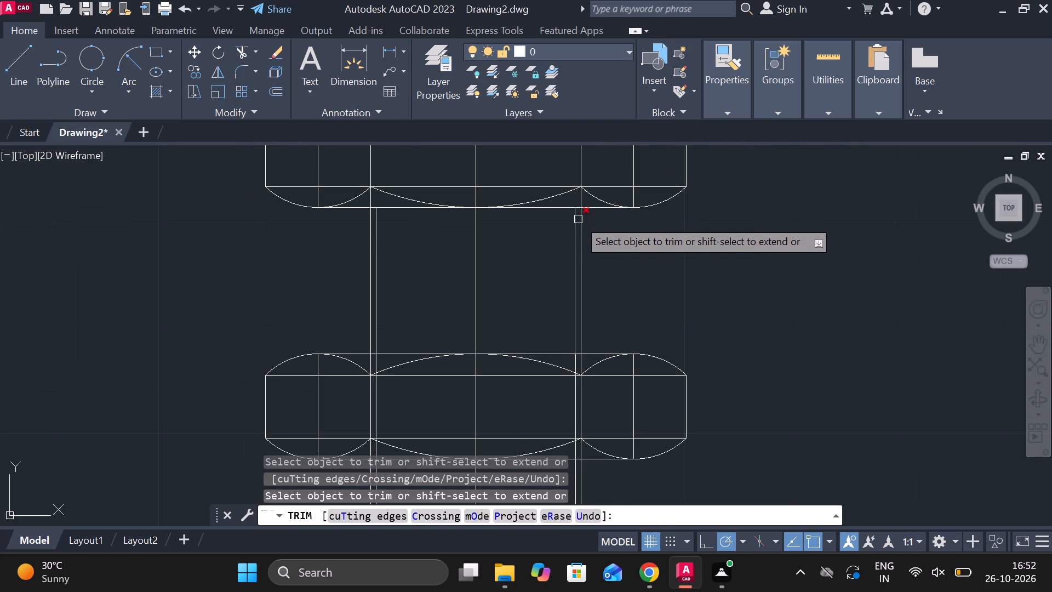
{"action": "scroll", "coordinate": [644, 230], "scroll_direction": "down", "scroll_amount": 2}
{"action": "scroll", "coordinate": [630, 183], "scroll_direction": "up", "scroll_amount": 2}
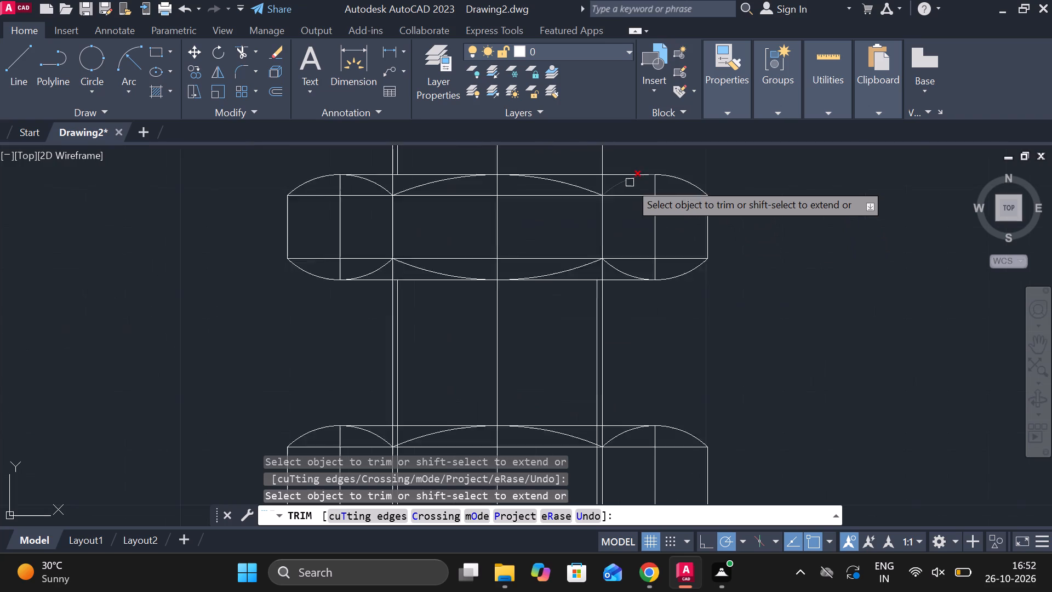
{"action": "scroll", "coordinate": [630, 183], "scroll_direction": "up", "scroll_amount": 1}
{"action": "scroll", "coordinate": [582, 215], "scroll_direction": "up", "scroll_amount": 4}
{"action": "scroll", "coordinate": [582, 215], "scroll_direction": "down", "scroll_amount": 5}
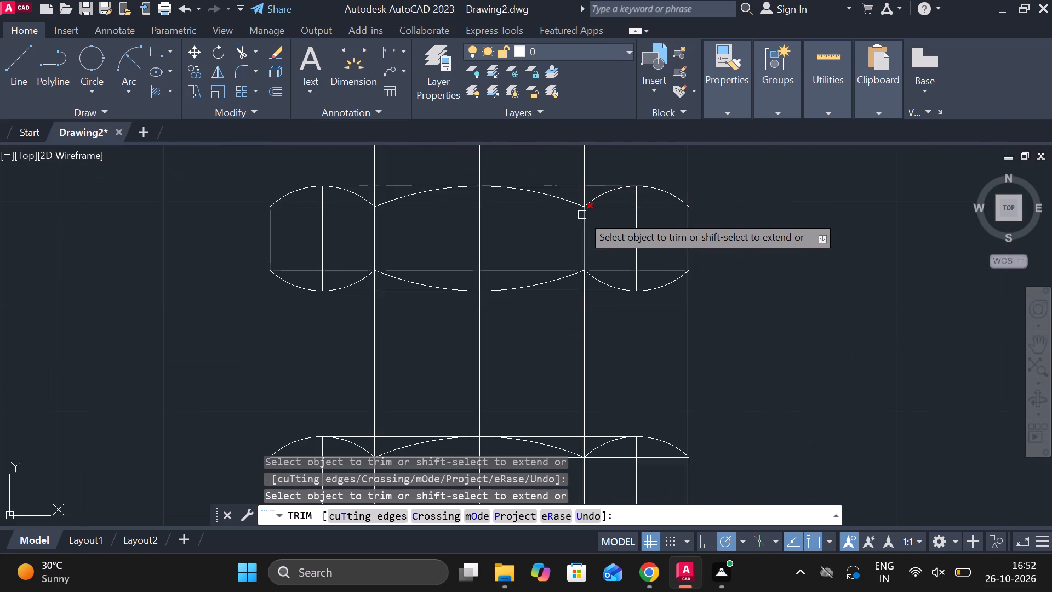
{"action": "scroll", "coordinate": [582, 185], "scroll_direction": "up", "scroll_amount": 4}
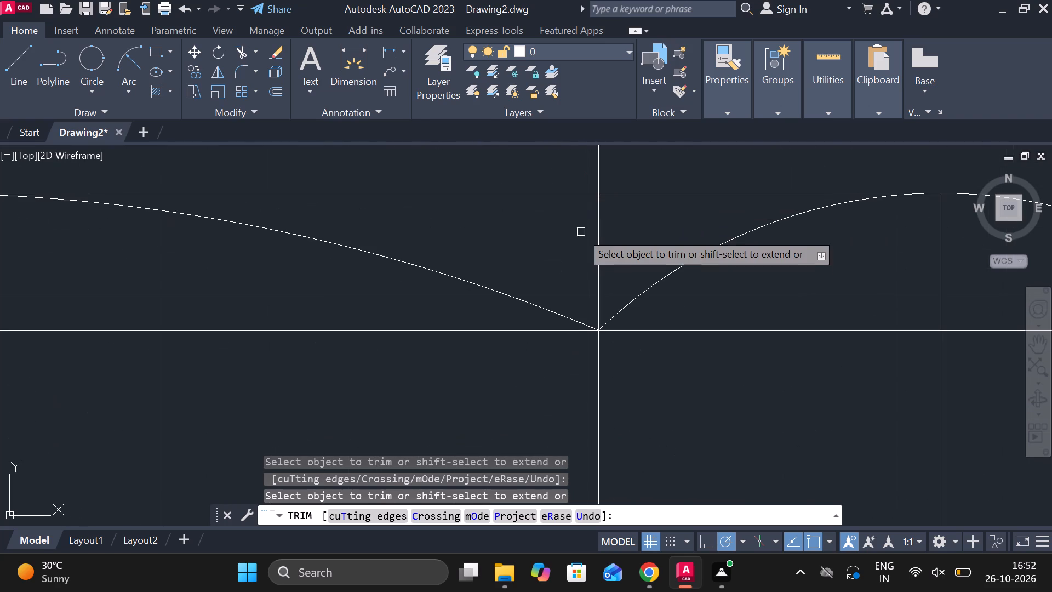
{"action": "scroll", "coordinate": [580, 252], "scroll_direction": "down", "scroll_amount": 4}
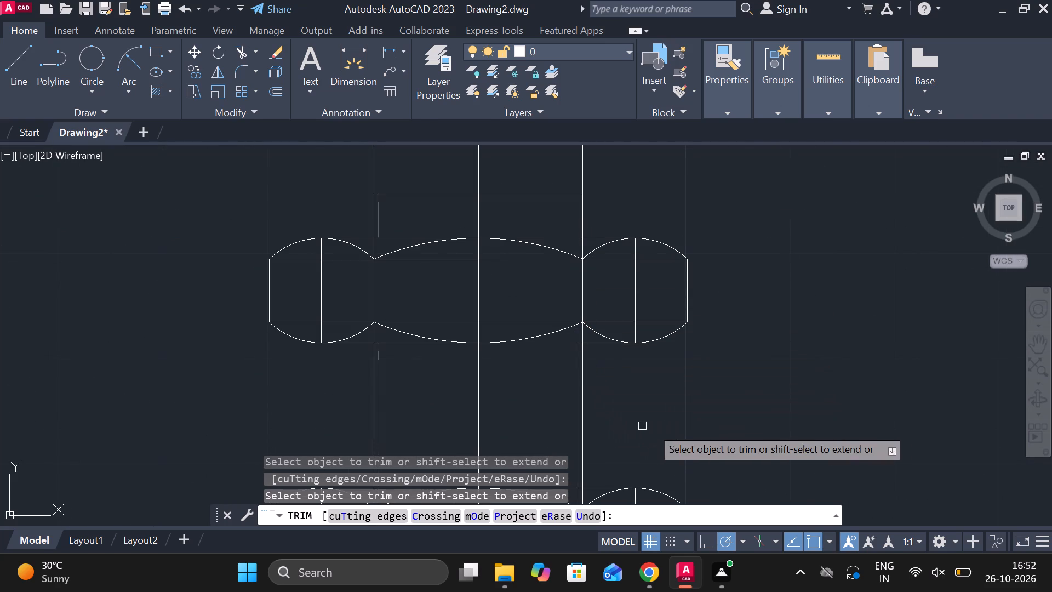
{"action": "scroll", "coordinate": [412, 259], "scroll_direction": "up", "scroll_amount": 3}
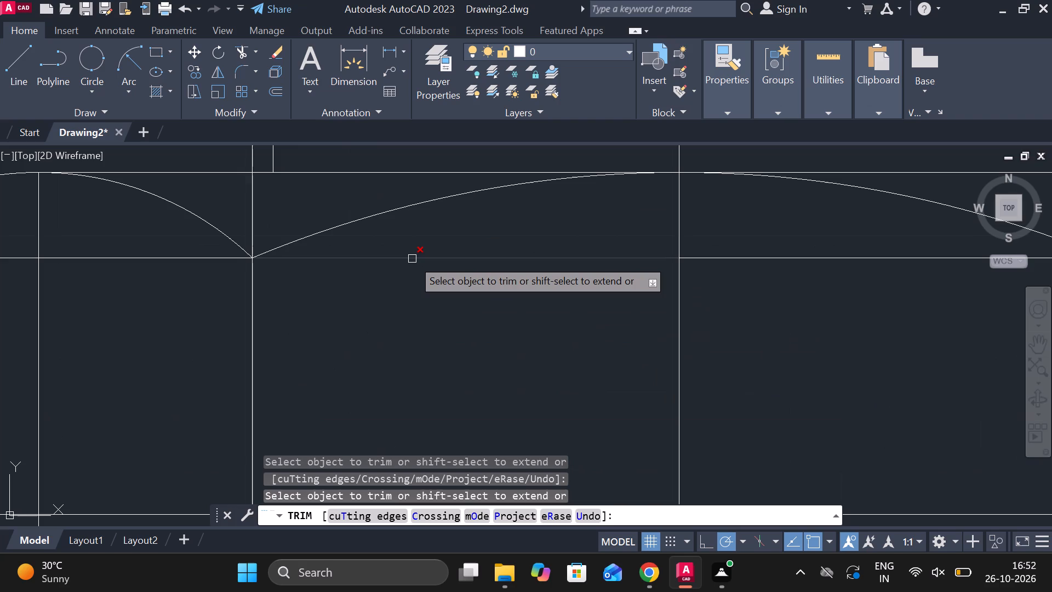
{"action": "scroll", "coordinate": [477, 251], "scroll_direction": "down", "scroll_amount": 3}
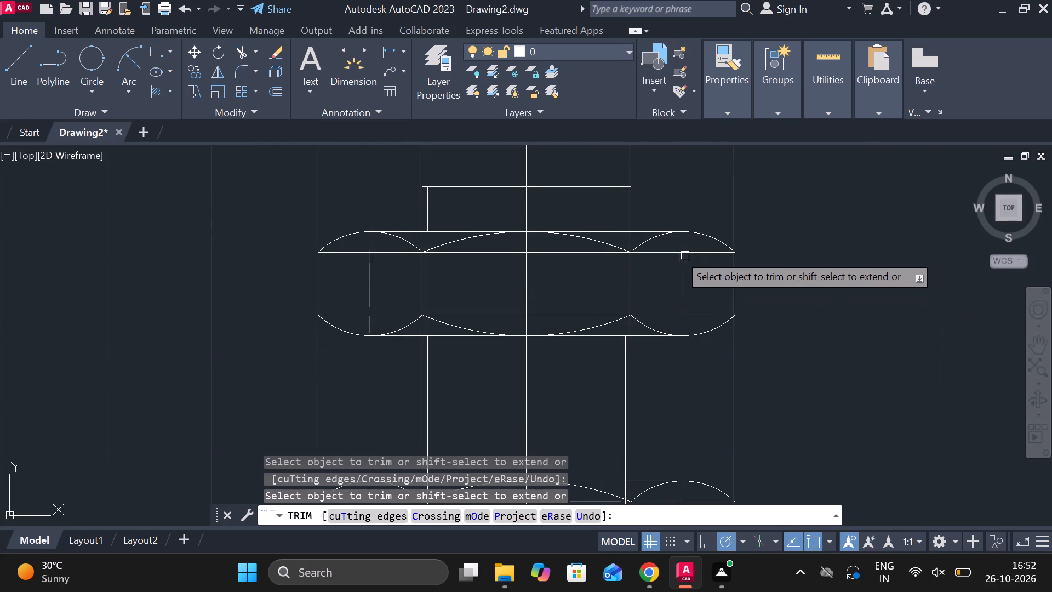
{"action": "scroll", "coordinate": [643, 277], "scroll_direction": "up", "scroll_amount": 3}
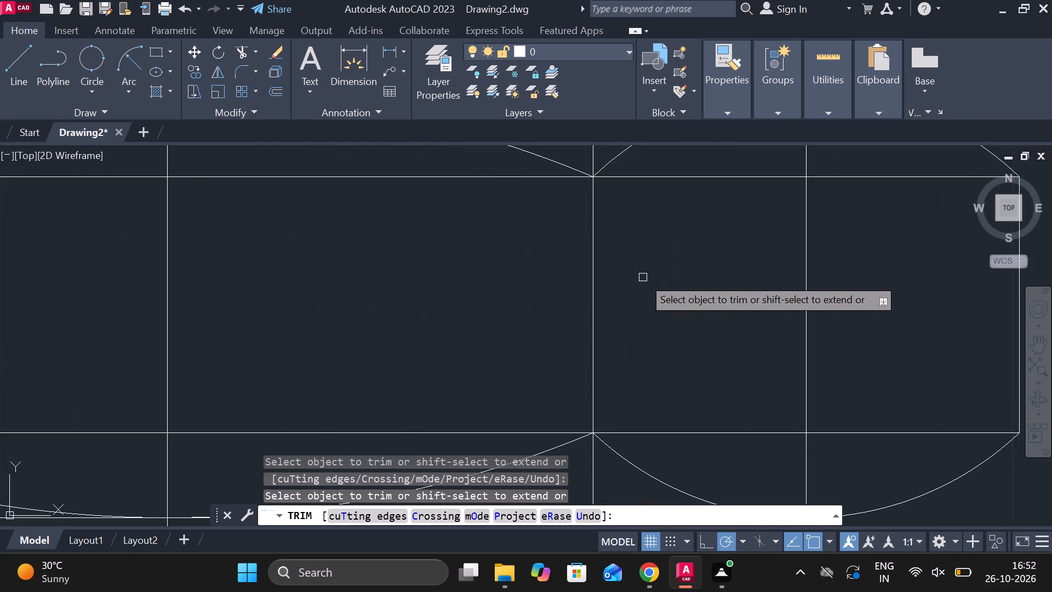
Trim the right inner thread line where it crosses the lower nut's body, including the short pieces at its upper arc.
{"action": "scroll", "coordinate": [643, 277], "scroll_direction": "down", "scroll_amount": 3}
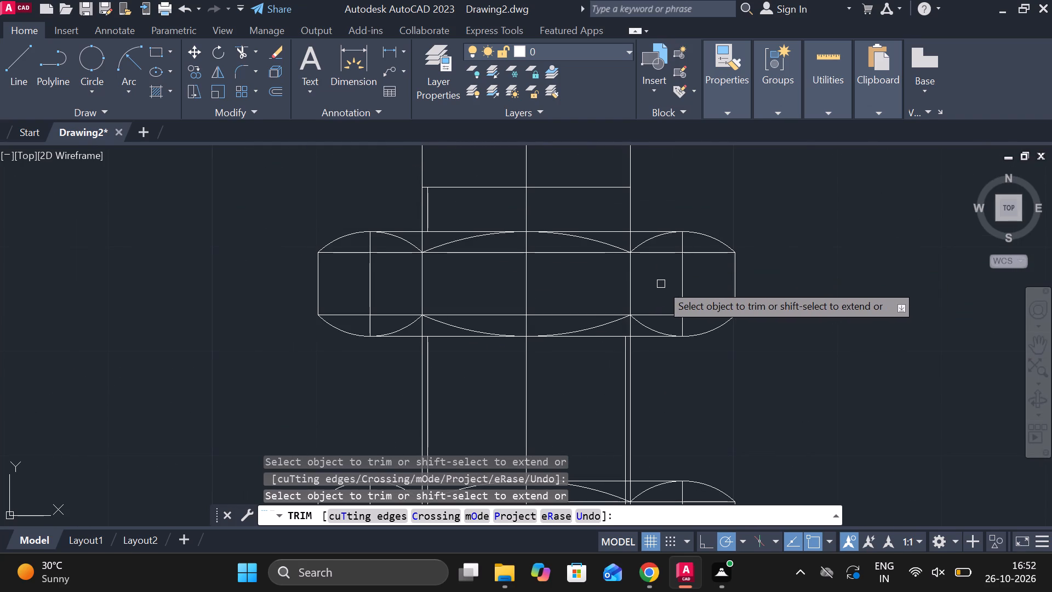
{"action": "scroll", "coordinate": [574, 409], "scroll_direction": "down", "scroll_amount": 2}
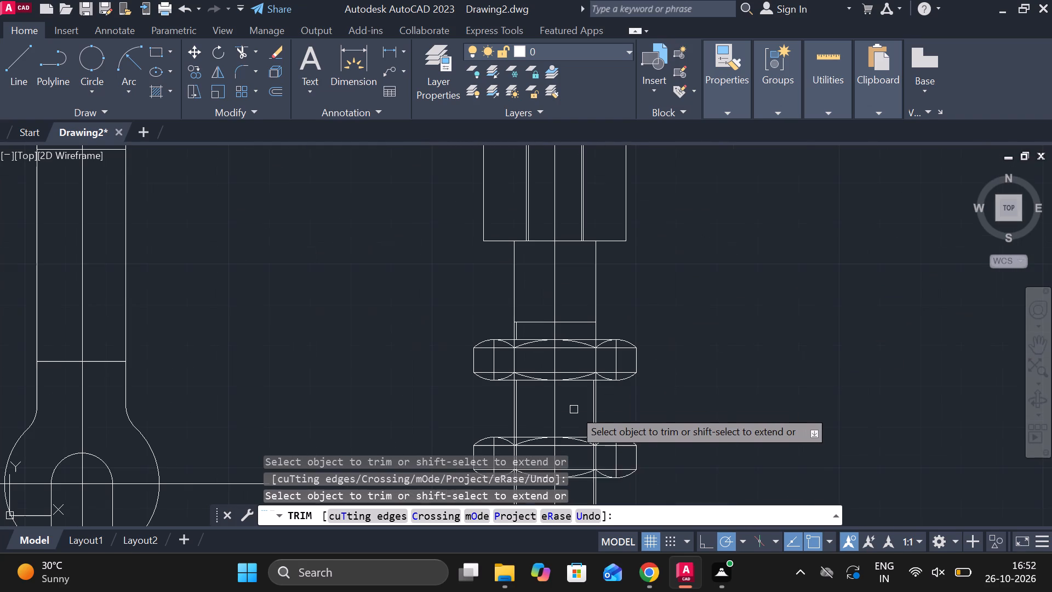
{"action": "scroll", "coordinate": [656, 446], "scroll_direction": "up", "scroll_amount": 3}
{"action": "scroll", "coordinate": [656, 441], "scroll_direction": "down", "scroll_amount": 2}
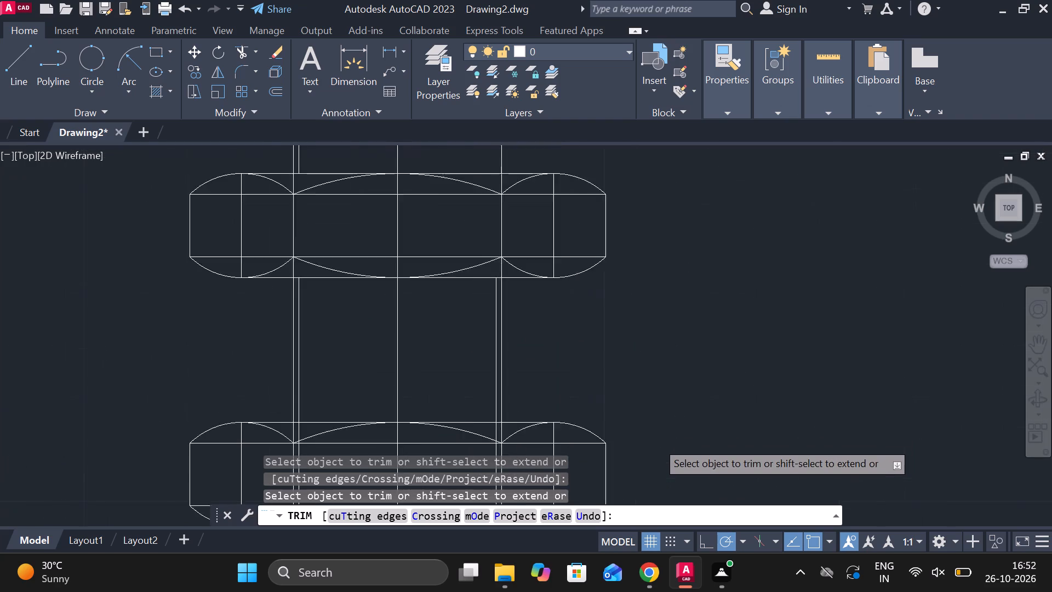
{"action": "scroll", "coordinate": [656, 441], "scroll_direction": "down", "scroll_amount": 1}
{"action": "scroll", "coordinate": [572, 322], "scroll_direction": "down", "scroll_amount": 2}
{"action": "scroll", "coordinate": [573, 377], "scroll_direction": "up", "scroll_amount": 3}
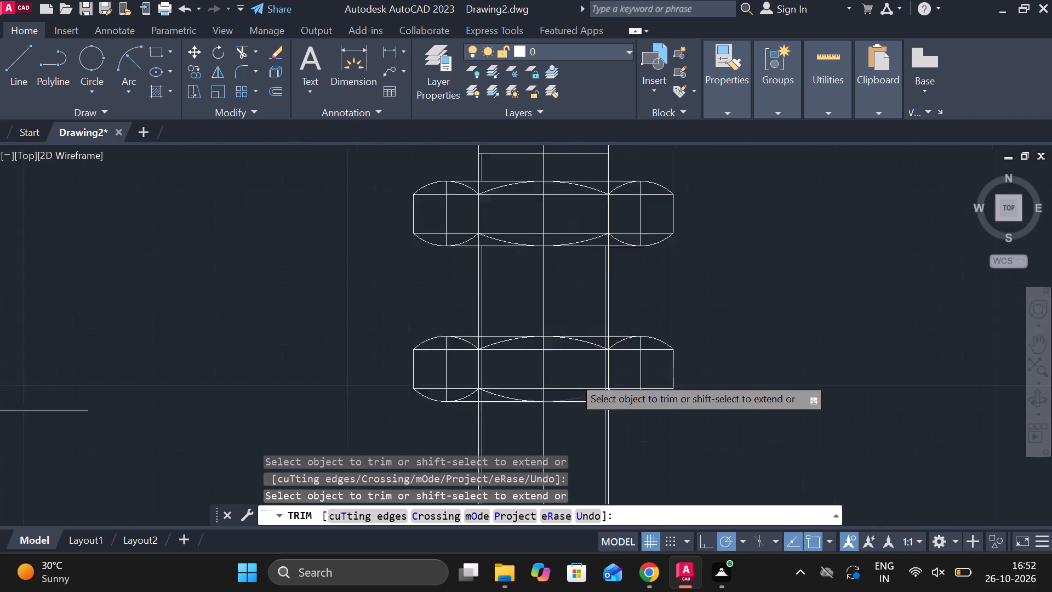
{"action": "scroll", "coordinate": [573, 377], "scroll_direction": "up", "scroll_amount": 2}
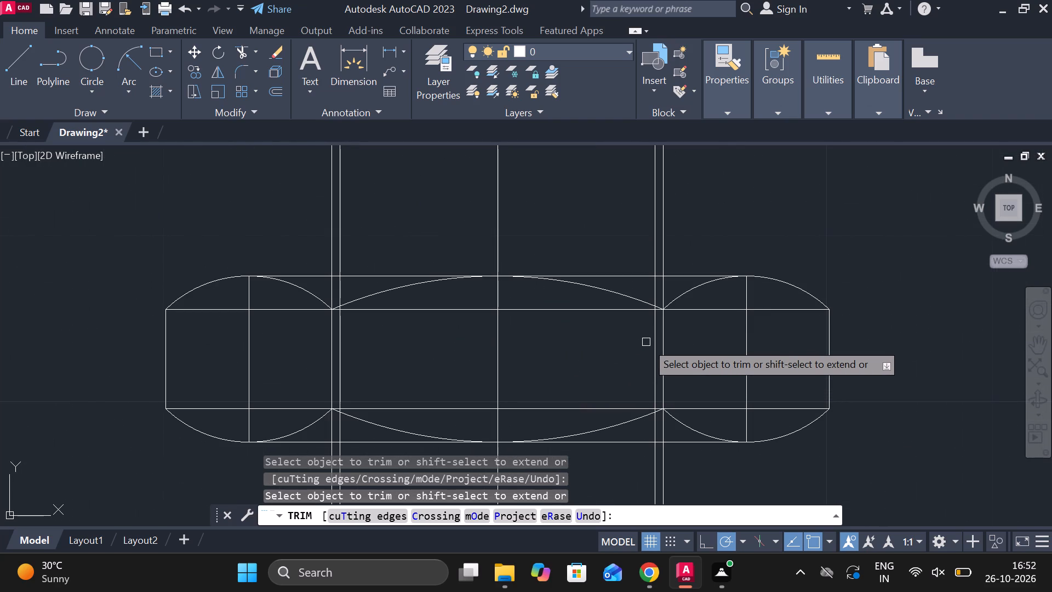
{"action": "left_click", "coordinate": [654, 350]}
{"action": "scroll", "coordinate": [656, 307], "scroll_direction": "up", "scroll_amount": 1}
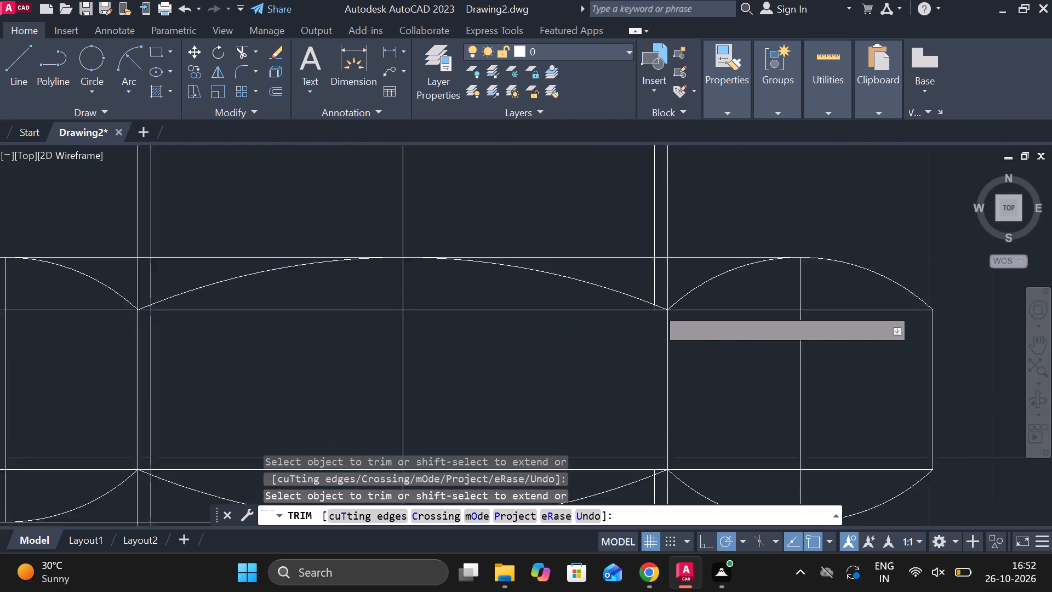
{"action": "scroll", "coordinate": [656, 307], "scroll_direction": "up", "scroll_amount": 2}
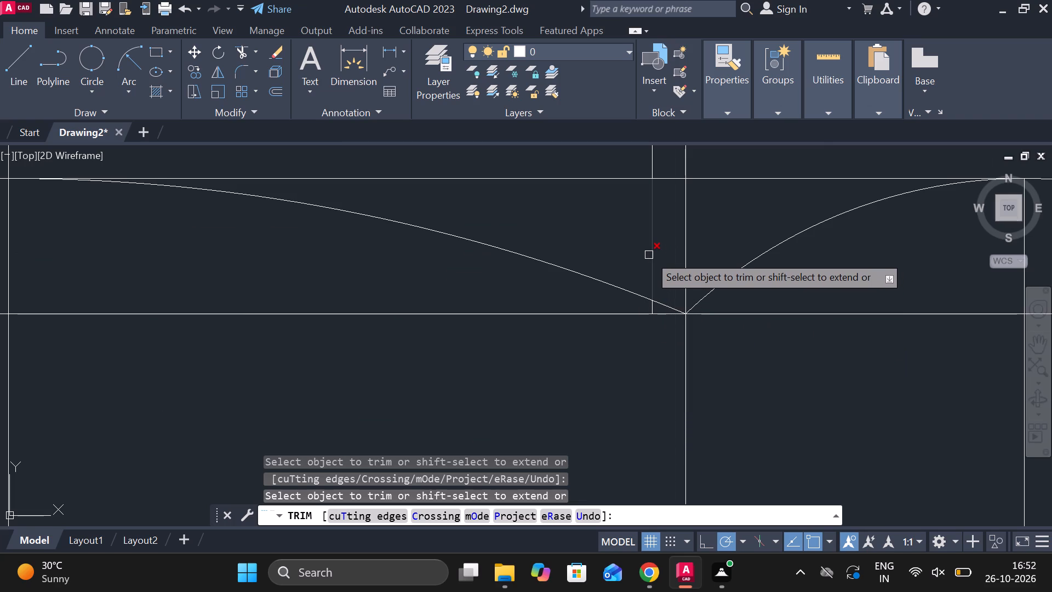
{"action": "left_click", "coordinate": [649, 255]}
{"action": "scroll", "coordinate": [644, 293], "scroll_direction": "up", "scroll_amount": 3}
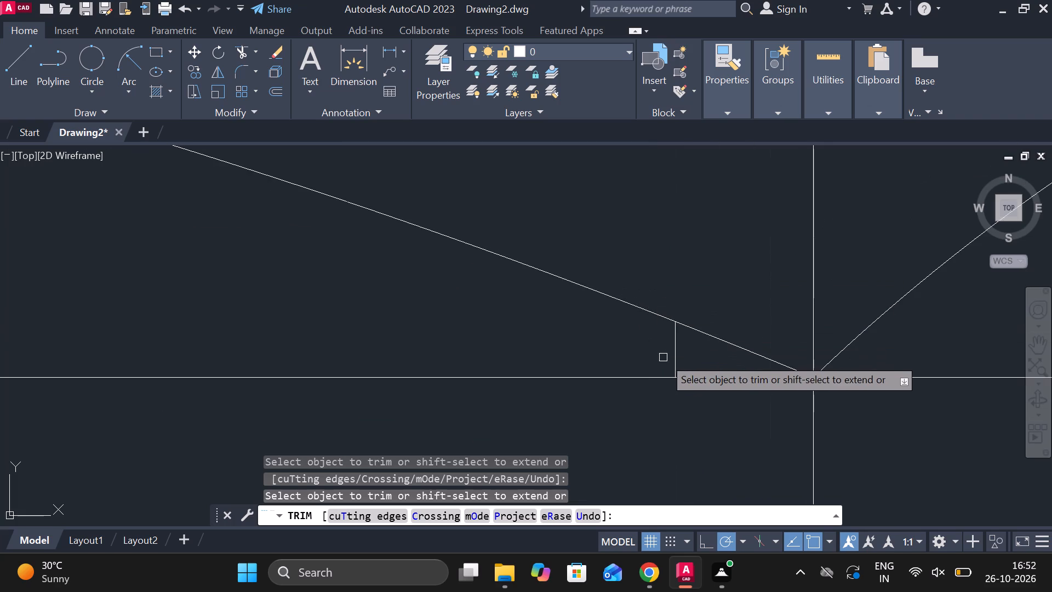
{"action": "left_click", "coordinate": [674, 356]}
Trim the remaining short pieces of the right inner thread line at the lower nut's bottom arc.
{"action": "scroll", "coordinate": [674, 344], "scroll_direction": "down", "scroll_amount": 7}
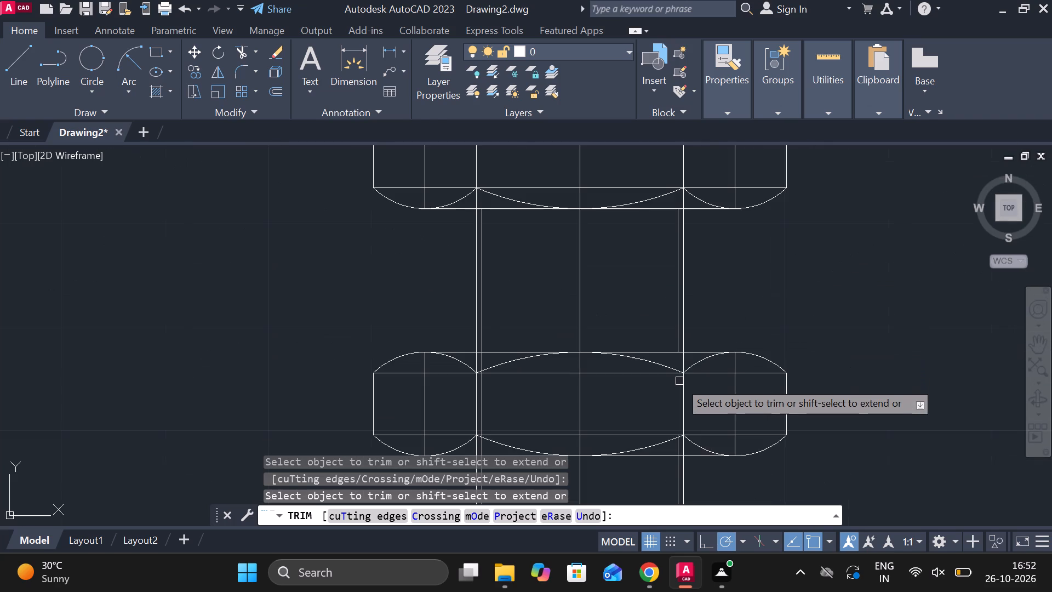
{"action": "scroll", "coordinate": [671, 454], "scroll_direction": "up", "scroll_amount": 6}
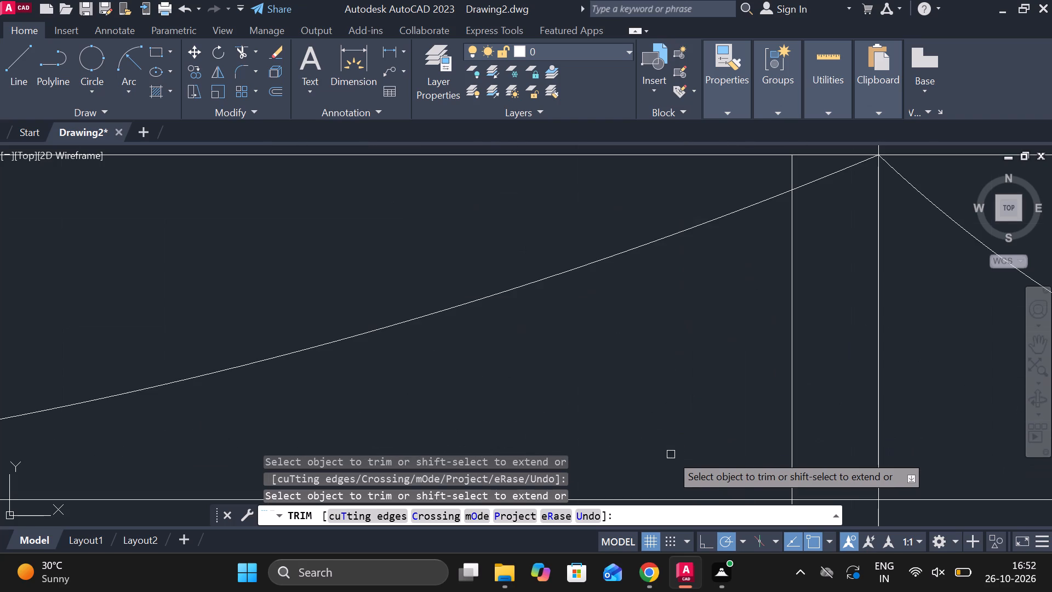
{"action": "left_click", "coordinate": [791, 171]}
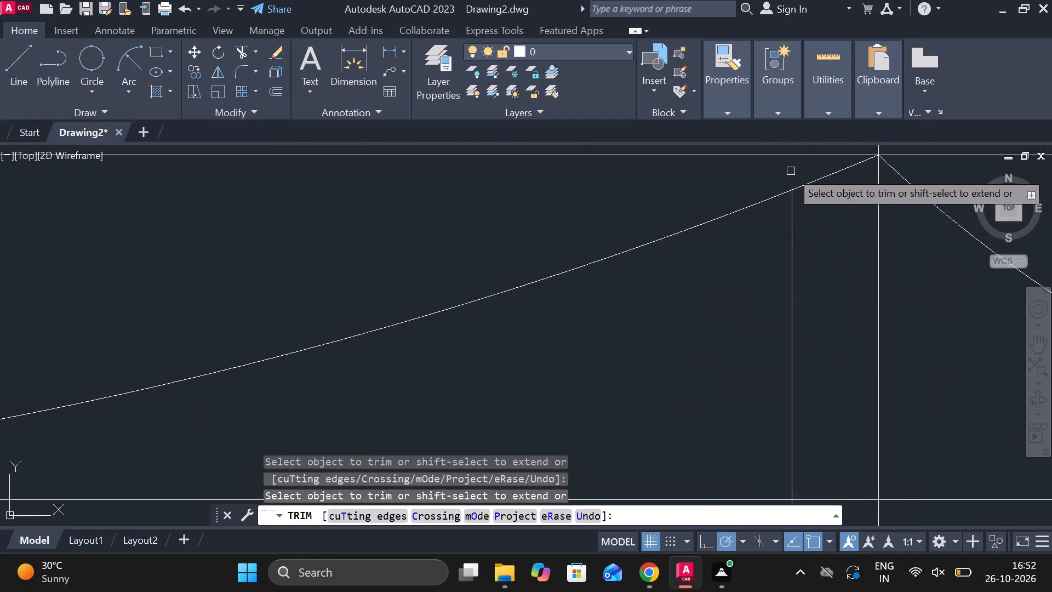
{"action": "left_click", "coordinate": [796, 251]}
Trim the left inner thread line where it crosses the lower nut, including the short pieces at its bottom arc.
{"action": "scroll", "coordinate": [796, 251], "scroll_direction": "down", "scroll_amount": 3}
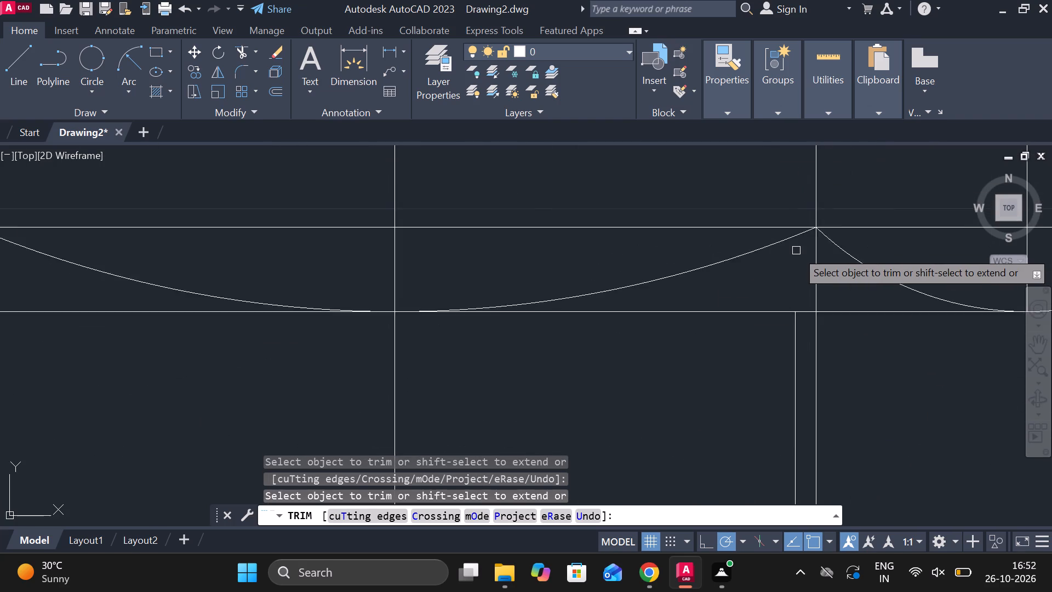
{"action": "scroll", "coordinate": [796, 251], "scroll_direction": "down", "scroll_amount": 3}
{"action": "scroll", "coordinate": [621, 228], "scroll_direction": "up", "scroll_amount": 4}
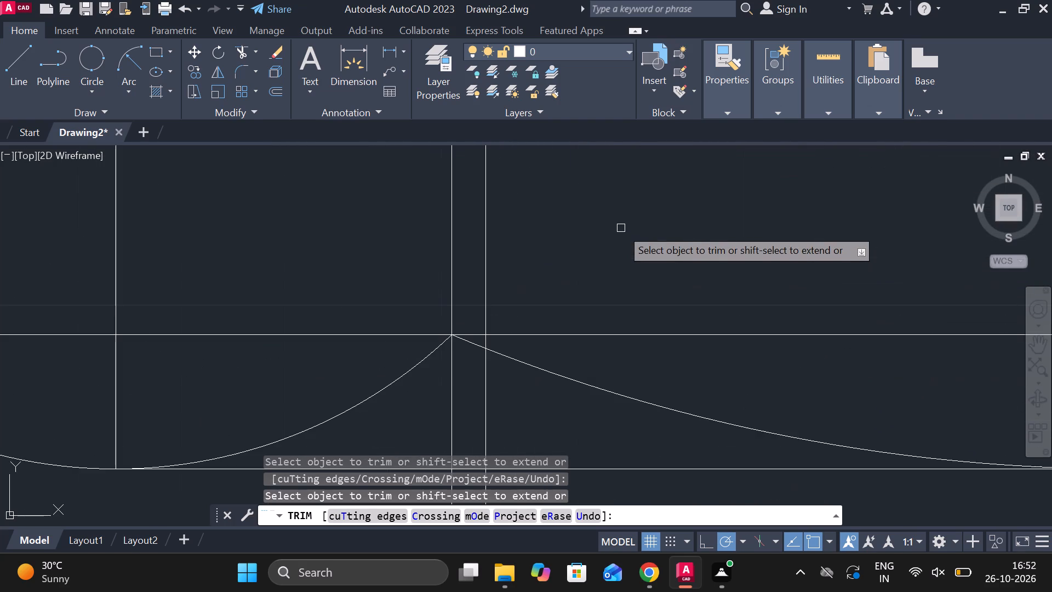
{"action": "left_click", "coordinate": [487, 420]}
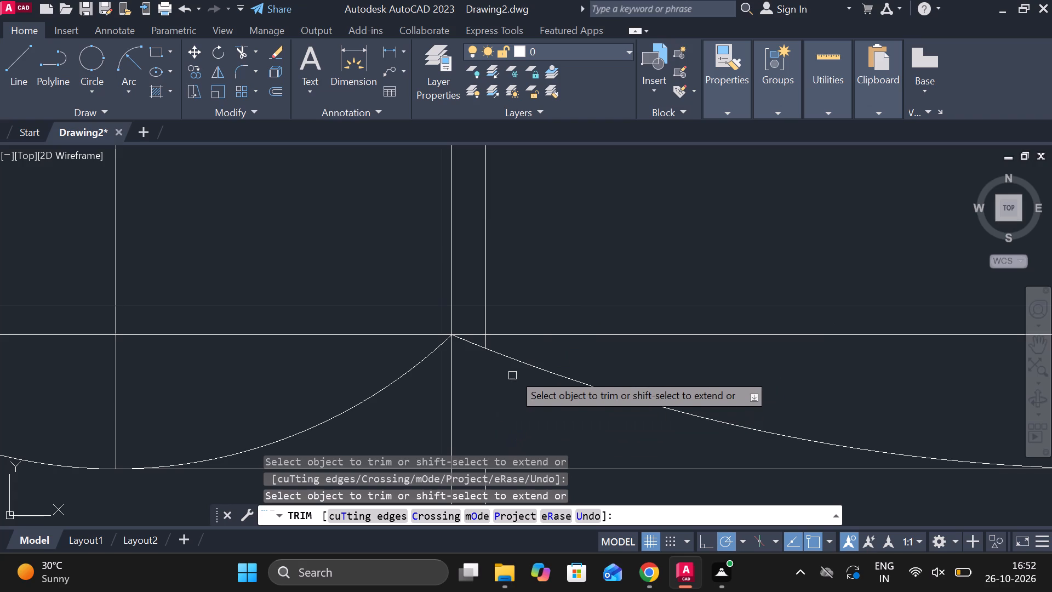
{"action": "scroll", "coordinate": [514, 351], "scroll_direction": "up", "scroll_amount": 3}
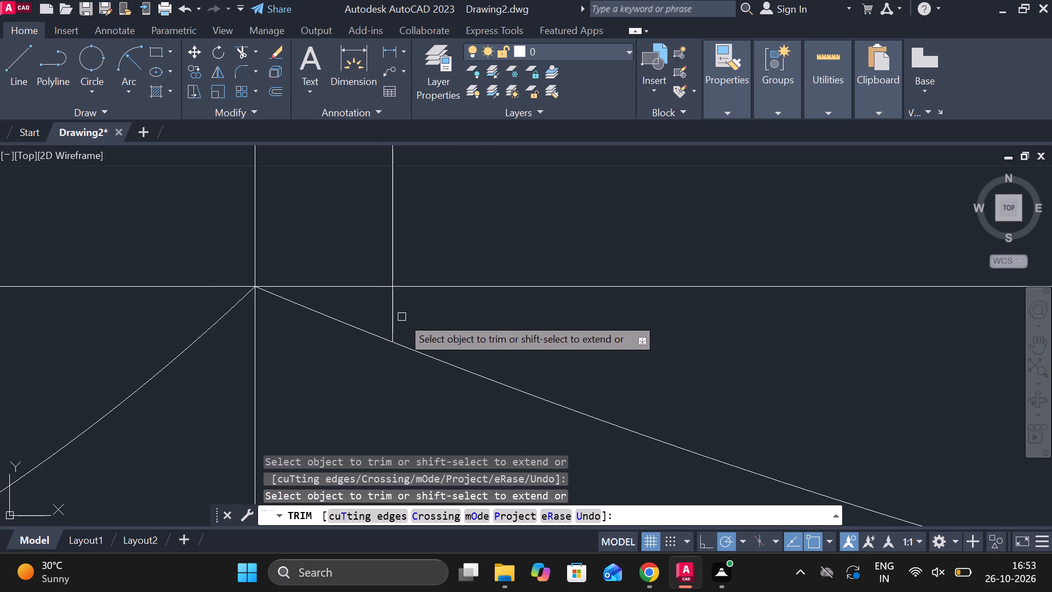
{"action": "left_click", "coordinate": [395, 318]}
{"action": "left_click", "coordinate": [393, 258]}
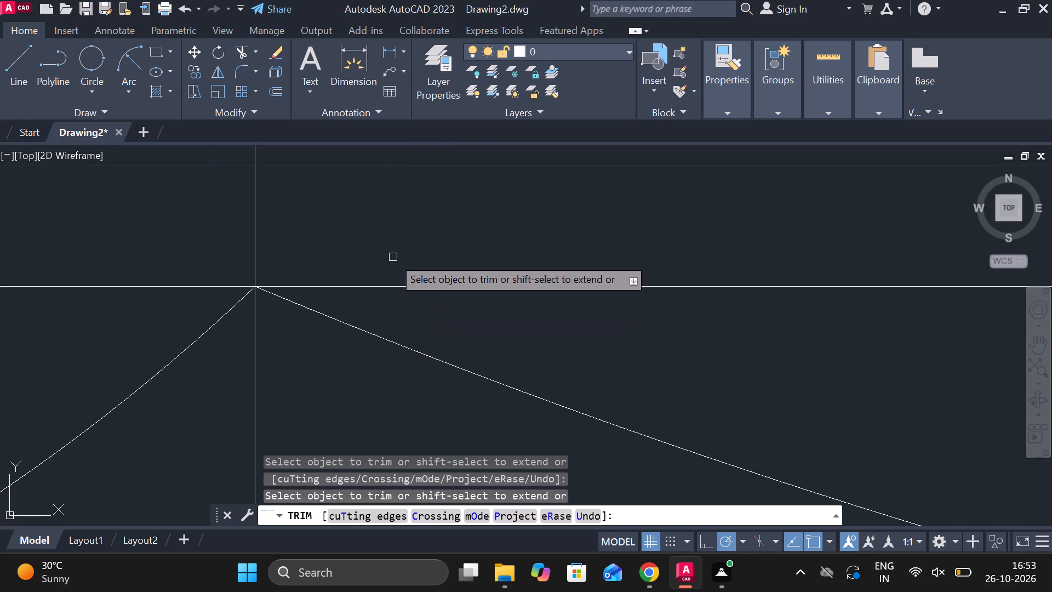
Examine the two nuts and the shank between them to check the inner thread lines on both sides.
{"action": "scroll", "coordinate": [407, 247], "scroll_direction": "down", "scroll_amount": 5}
{"action": "scroll", "coordinate": [441, 363], "scroll_direction": "down", "scroll_amount": 4}
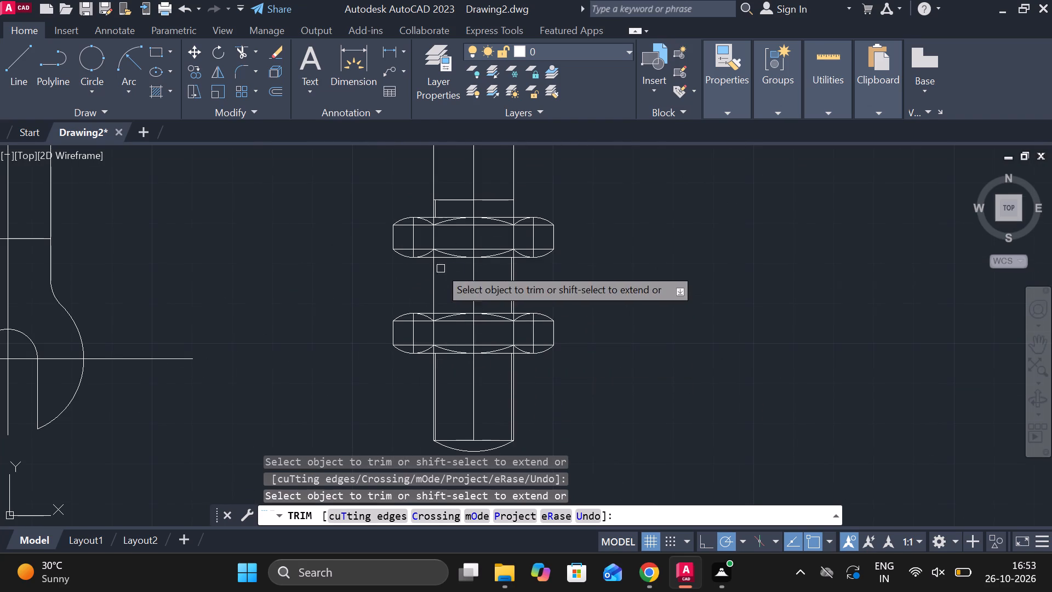
{"action": "scroll", "coordinate": [443, 292], "scroll_direction": "up", "scroll_amount": 3}
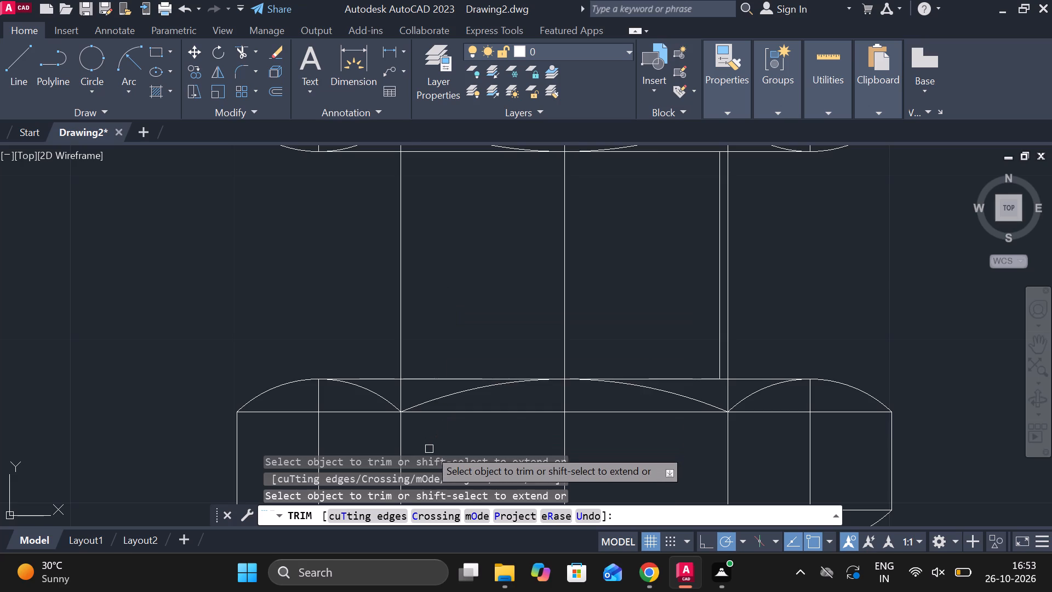
{"action": "scroll", "coordinate": [429, 449], "scroll_direction": "down", "scroll_amount": 2}
{"action": "scroll", "coordinate": [429, 448], "scroll_direction": "up", "scroll_amount": 5}
{"action": "scroll", "coordinate": [441, 421], "scroll_direction": "down", "scroll_amount": 4}
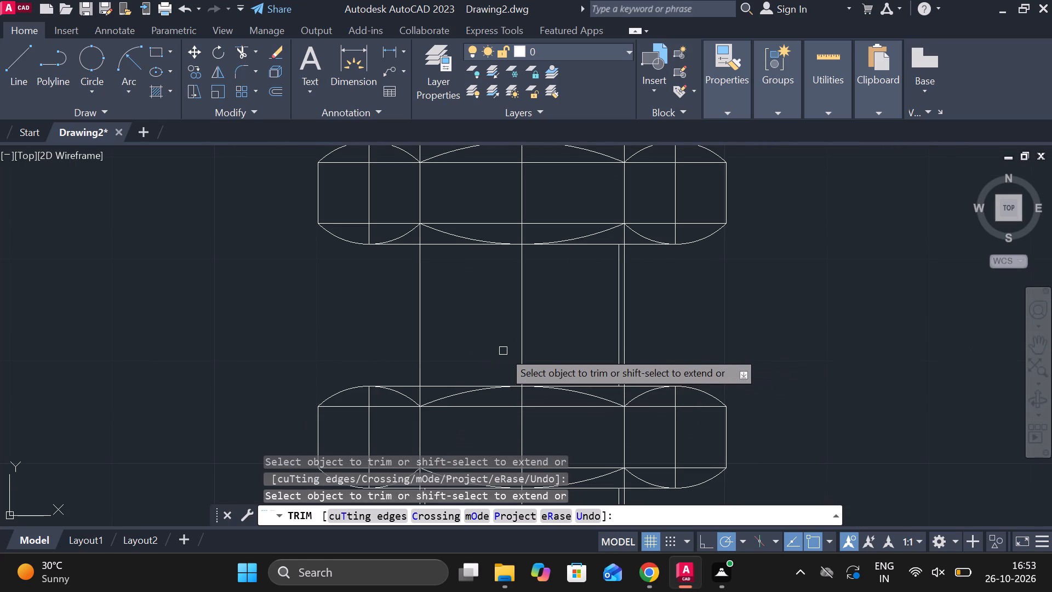
{"action": "scroll", "coordinate": [490, 349], "scroll_direction": "up", "scroll_amount": 2}
{"action": "scroll", "coordinate": [490, 349], "scroll_direction": "down", "scroll_amount": 5}
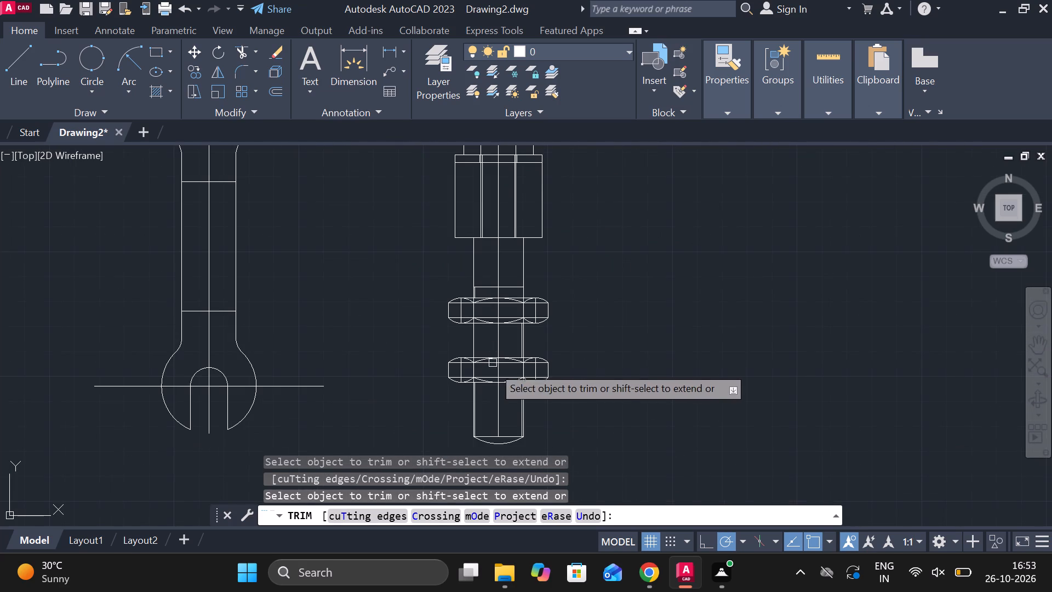
{"action": "scroll", "coordinate": [482, 371], "scroll_direction": "up", "scroll_amount": 5}
{"action": "scroll", "coordinate": [484, 369], "scroll_direction": "down", "scroll_amount": 3}
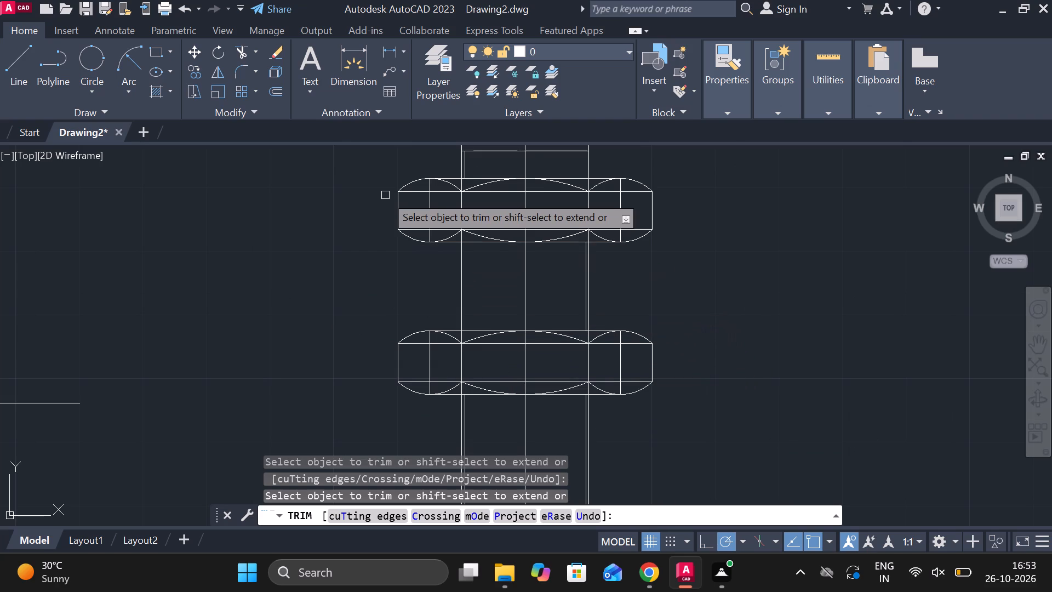
Draw a vertical line about 13.9 long on the left shank edge, from the lower nut's top edge to the upper nut's bottom edge.
{"action": "left_click", "coordinate": [24, 60]}
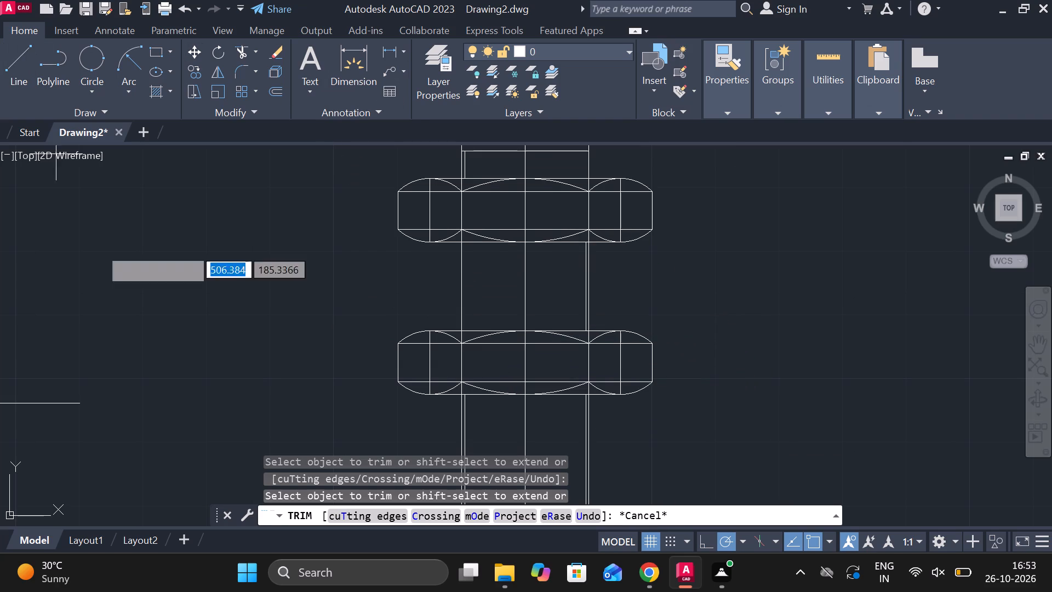
{"action": "scroll", "coordinate": [432, 334], "scroll_direction": "up", "scroll_amount": 2}
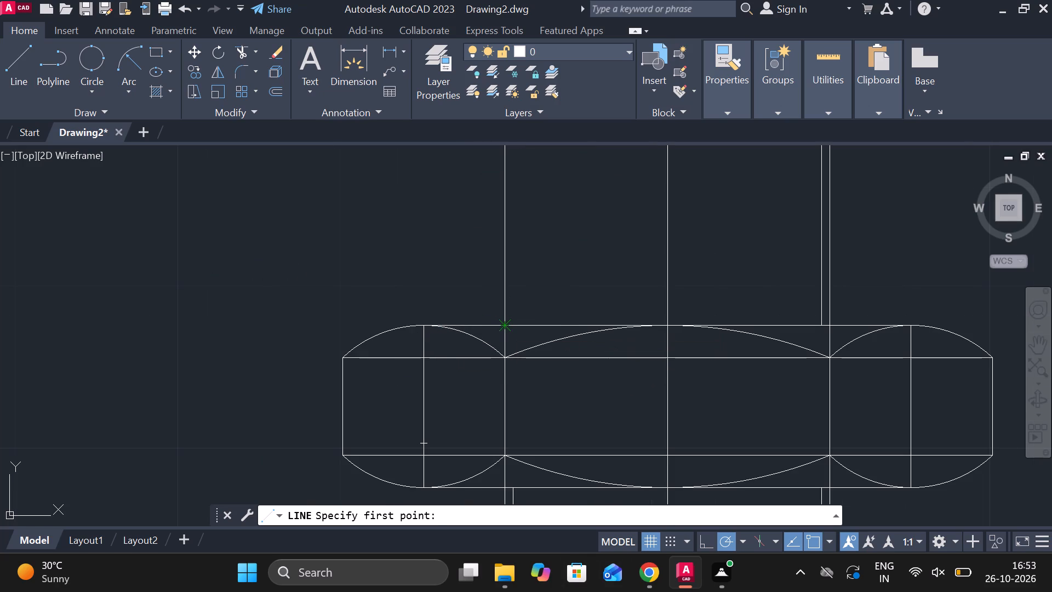
{"action": "left_click", "coordinate": [504, 329]}
{"action": "scroll", "coordinate": [521, 252], "scroll_direction": "down", "scroll_amount": 3}
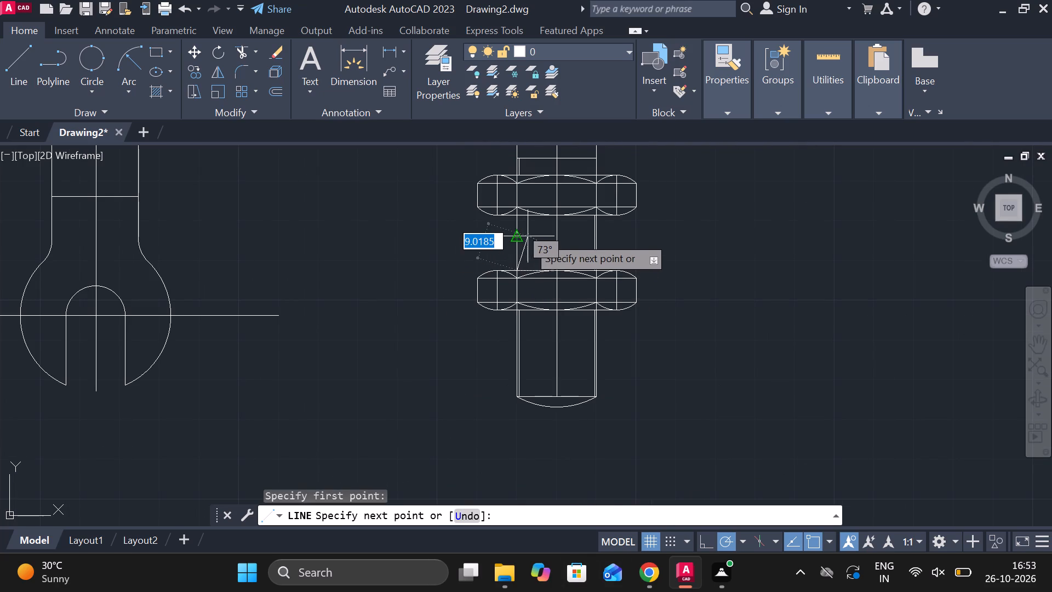
{"action": "scroll", "coordinate": [514, 211], "scroll_direction": "up", "scroll_amount": 3}
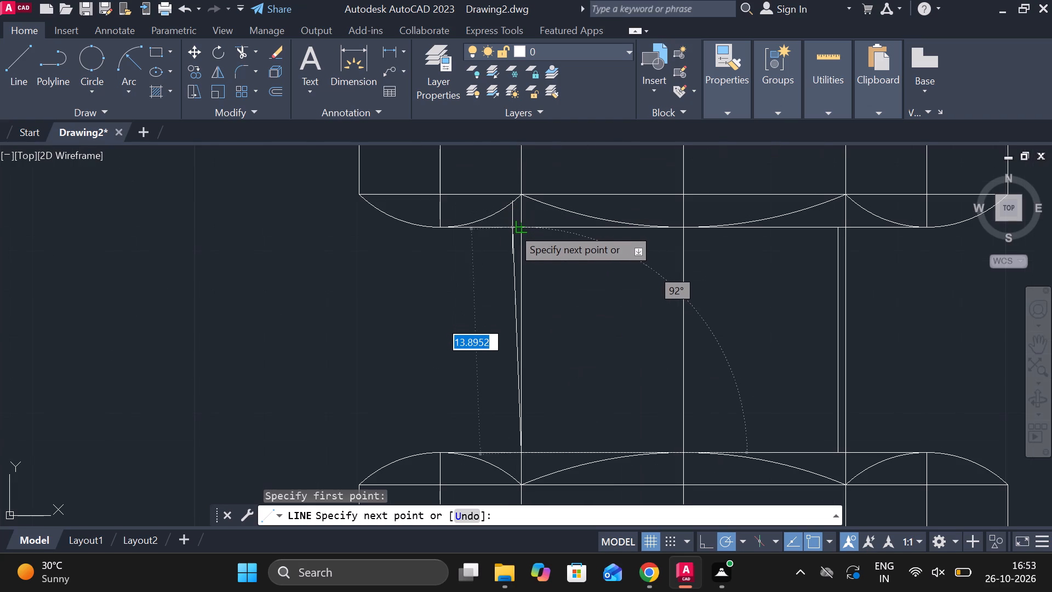
{"action": "left_click", "coordinate": [518, 227]}
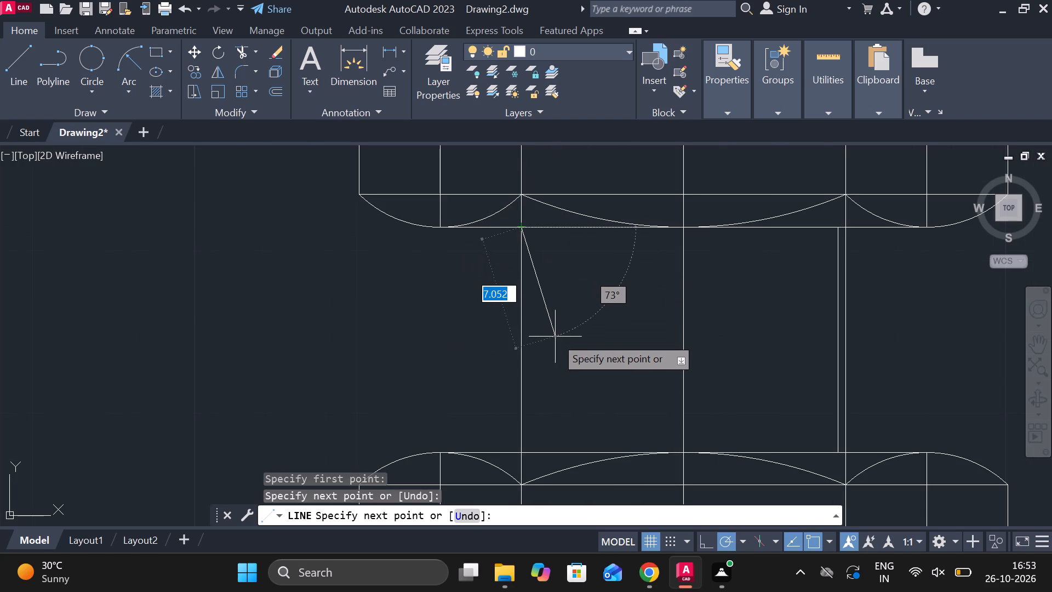
{"action": "key", "text": "Escape"}
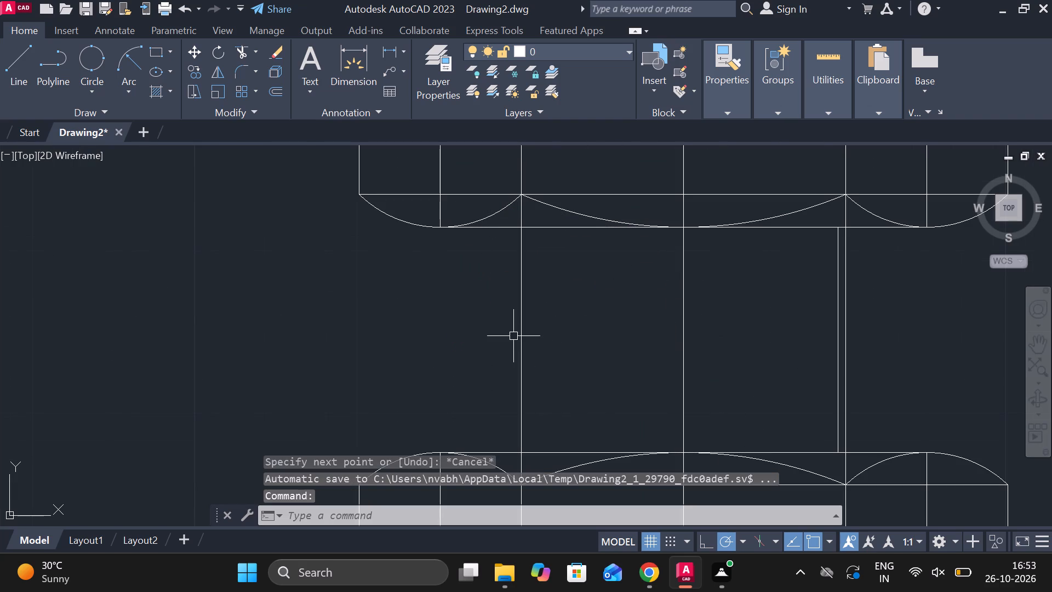
Move the new line between the nuts 0.5 horizontally inward from the left shank edge.
{"action": "double_click", "coordinate": [521, 339]}
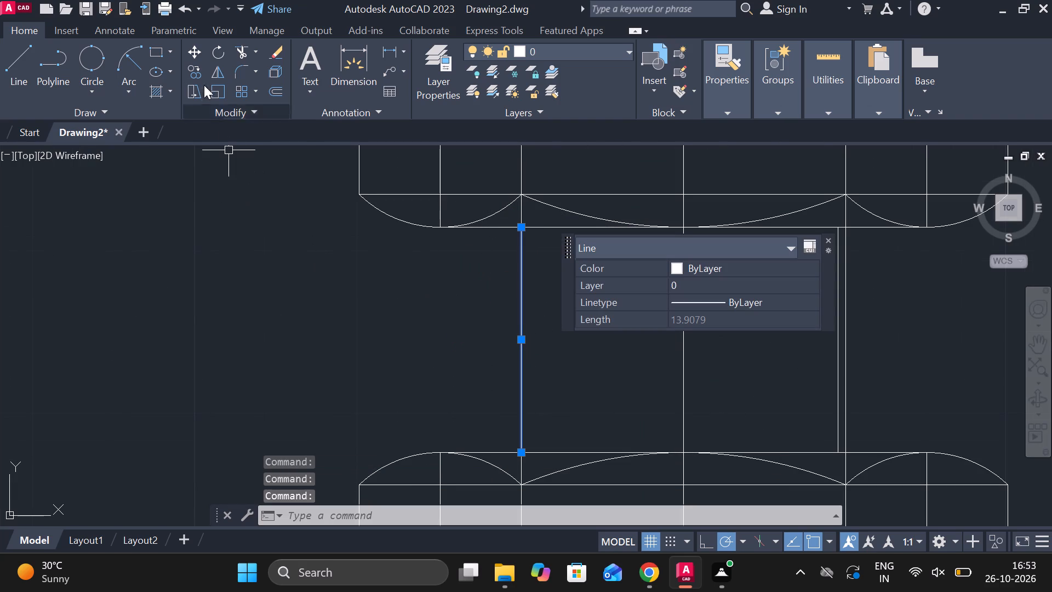
{"action": "left_click", "coordinate": [197, 49]}
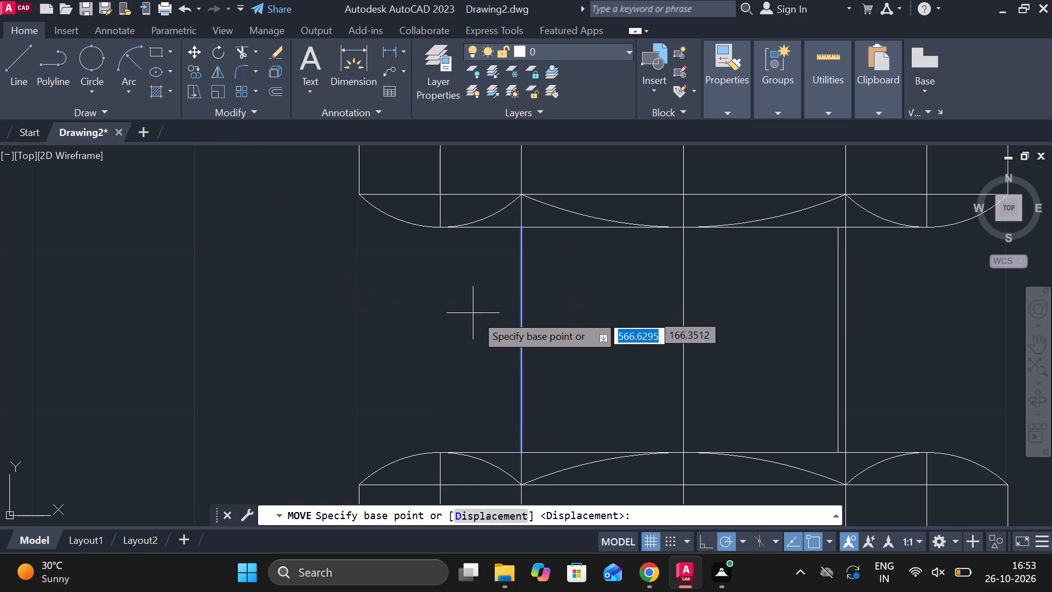
{"action": "left_click", "coordinate": [517, 339]}
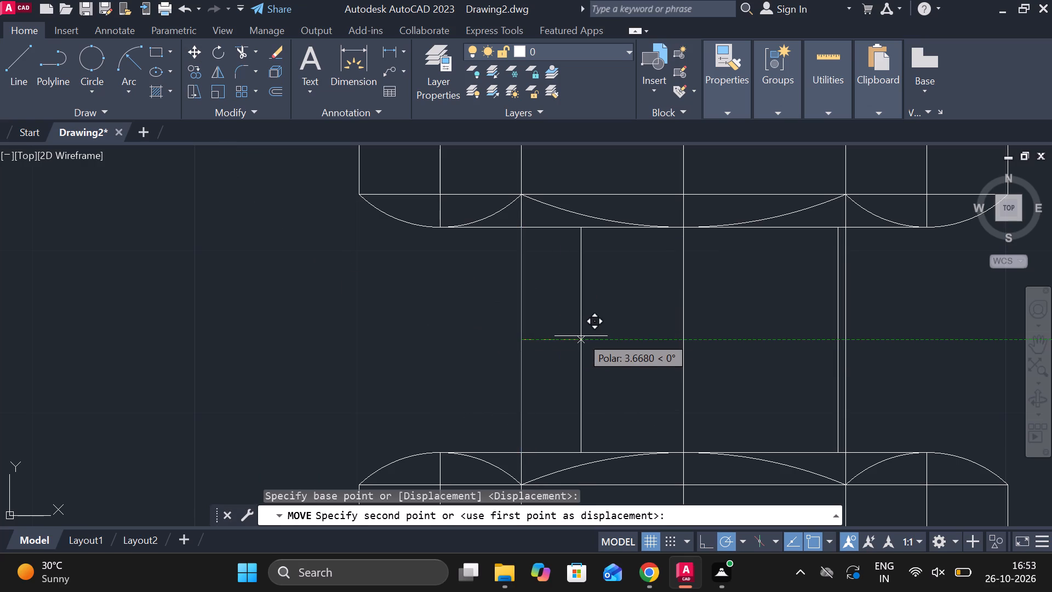
{"action": "type", "text": "0."}
{"action": "key", "text": "5"}
{"action": "key", "text": "Return"}
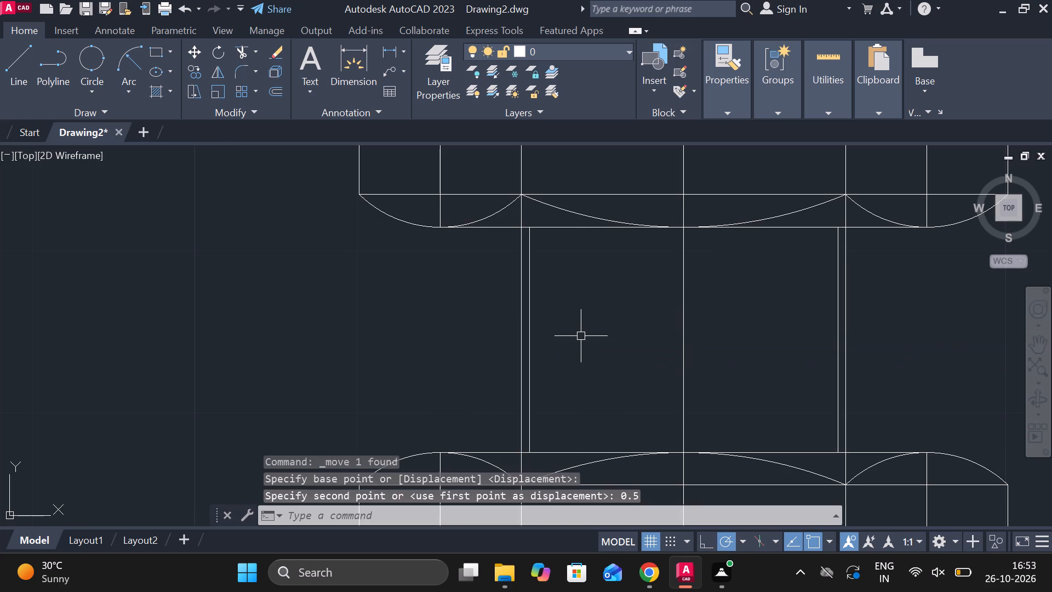
Draw a vertical line about 4.3 long on the right shank edge, from the upper nut's top edge to the thread-end line above.
{"action": "scroll", "coordinate": [581, 336], "scroll_direction": "down", "scroll_amount": 2}
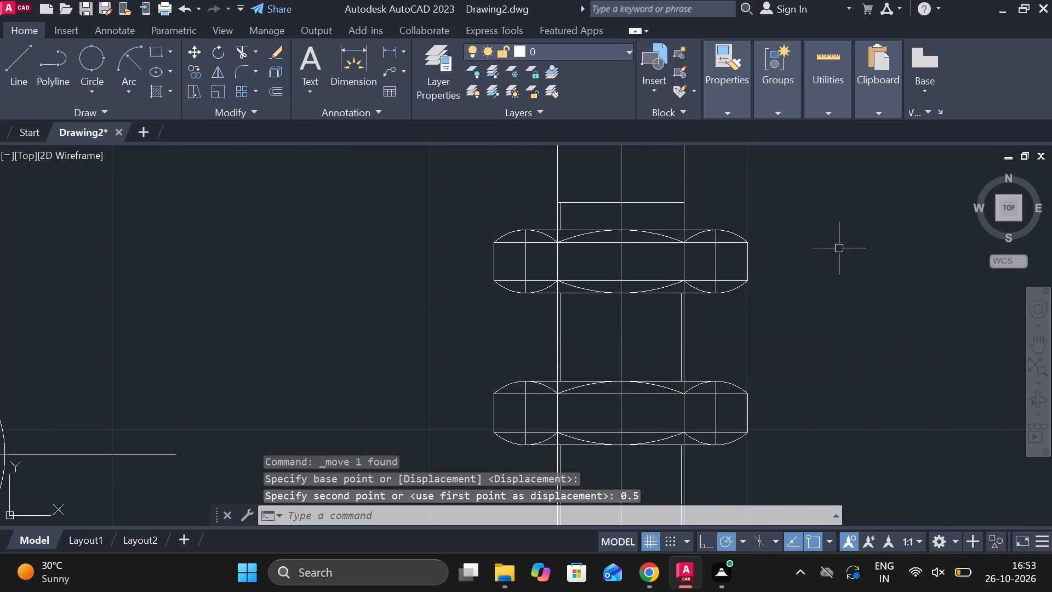
{"action": "scroll", "coordinate": [722, 225], "scroll_direction": "up", "scroll_amount": 2}
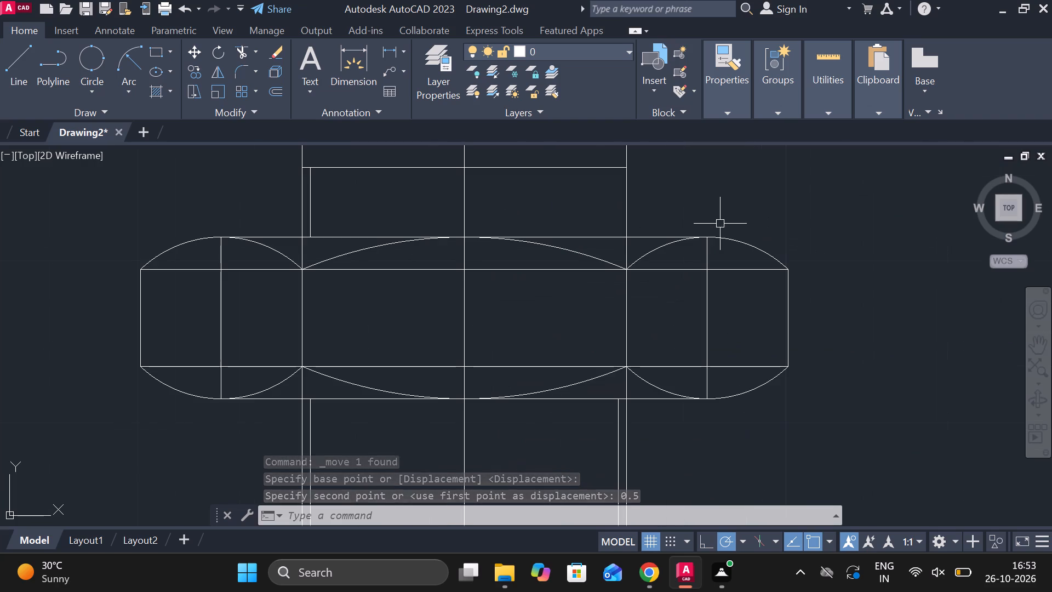
{"action": "left_click", "coordinate": [17, 80]}
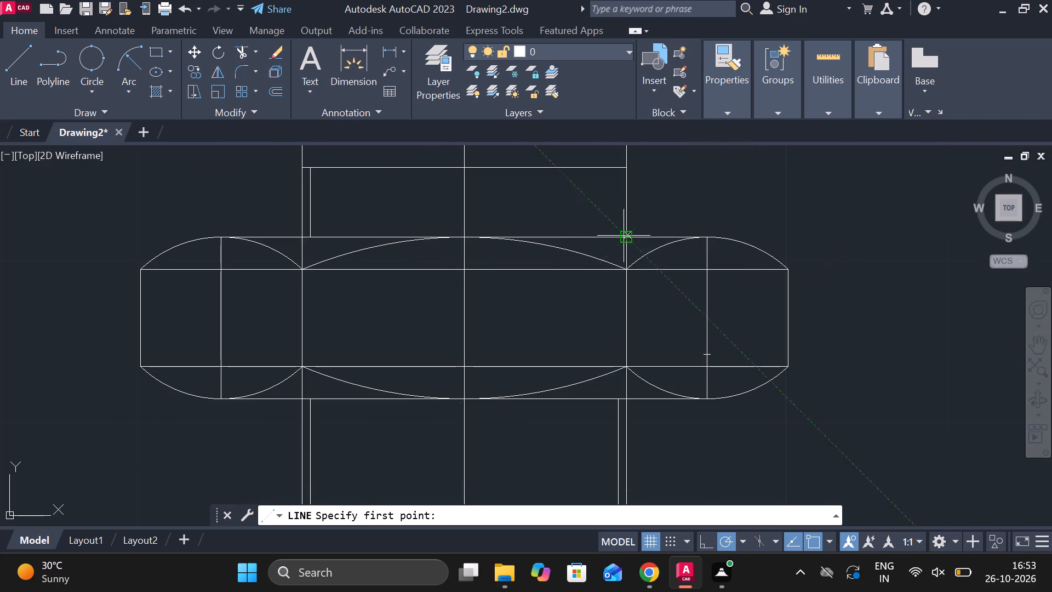
{"action": "left_click", "coordinate": [624, 236]}
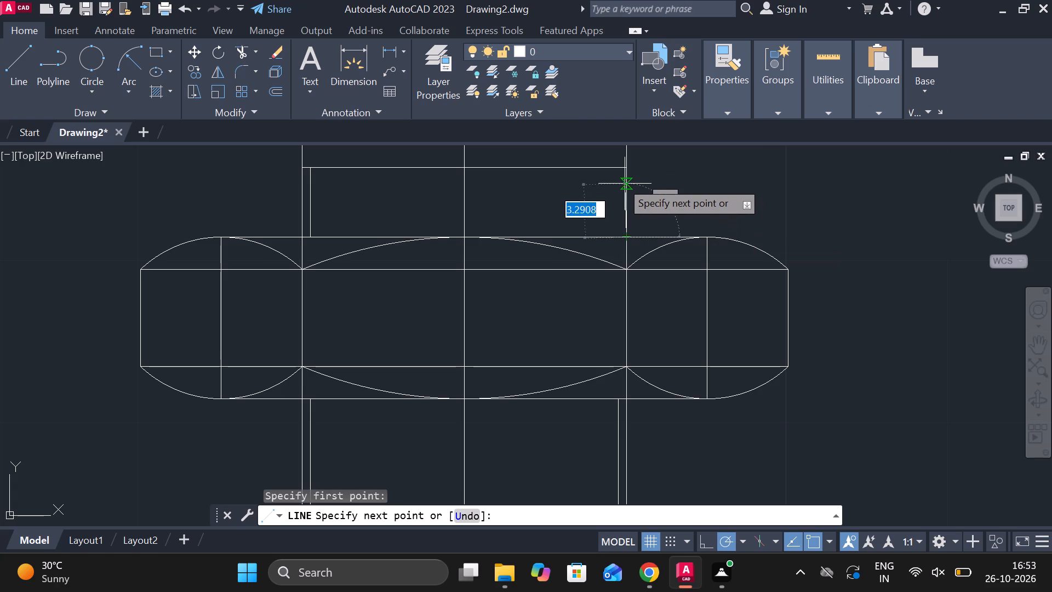
{"action": "left_click", "coordinate": [626, 169]}
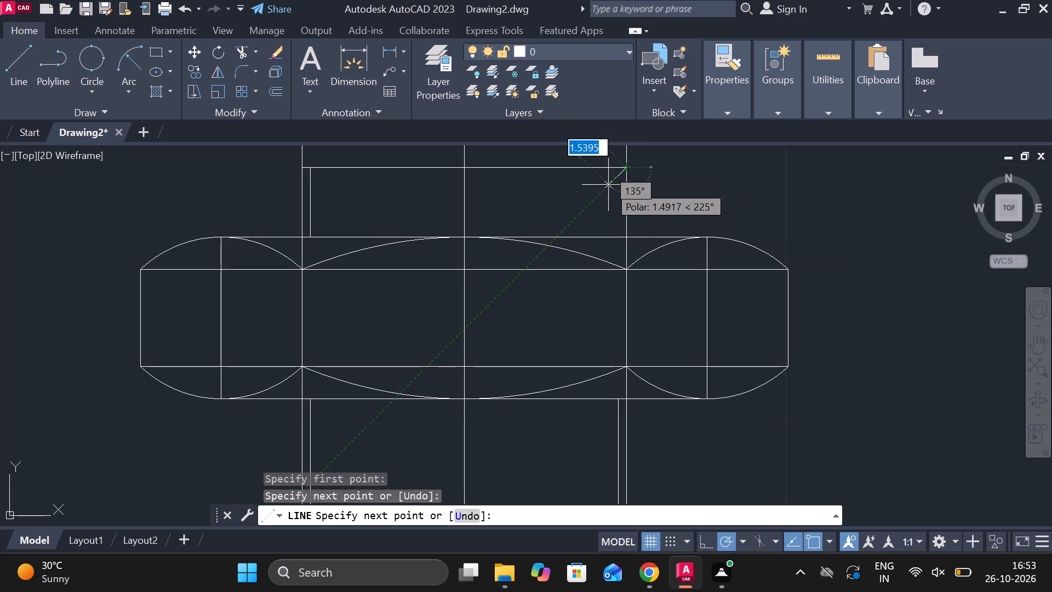
{"action": "key", "text": "Escape"}
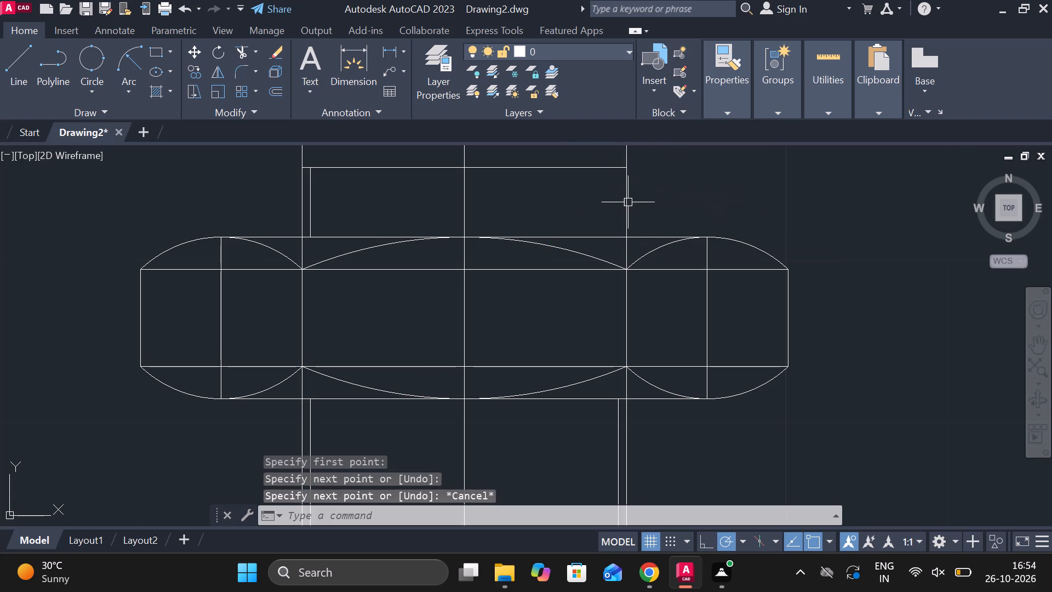
Move the new line above the upper nut 0.5 horizontally inward from the right shank edge.
{"action": "double_click", "coordinate": [628, 202]}
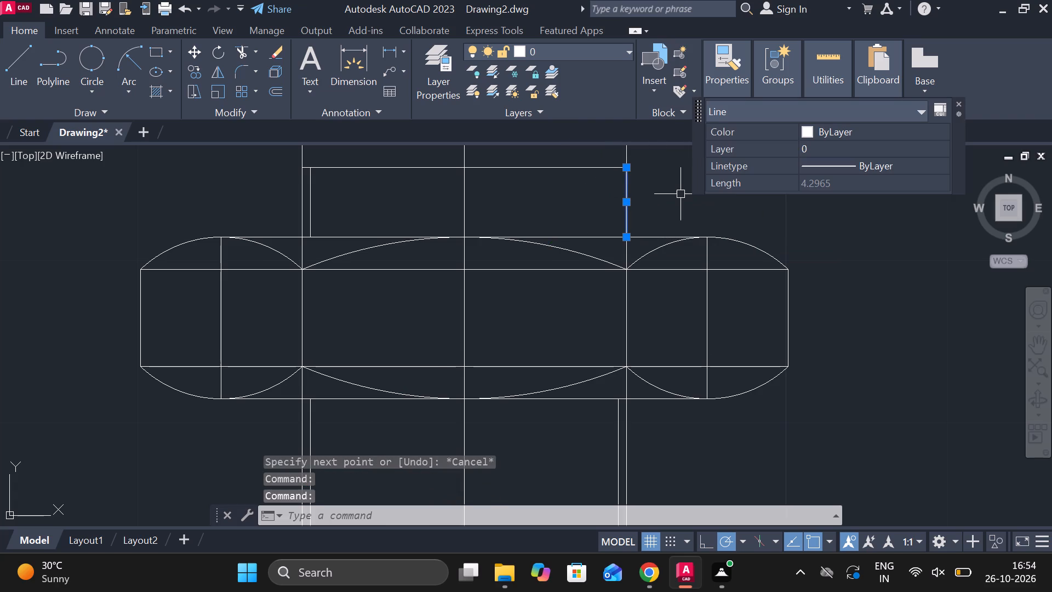
{"action": "type", "text": "MO"}
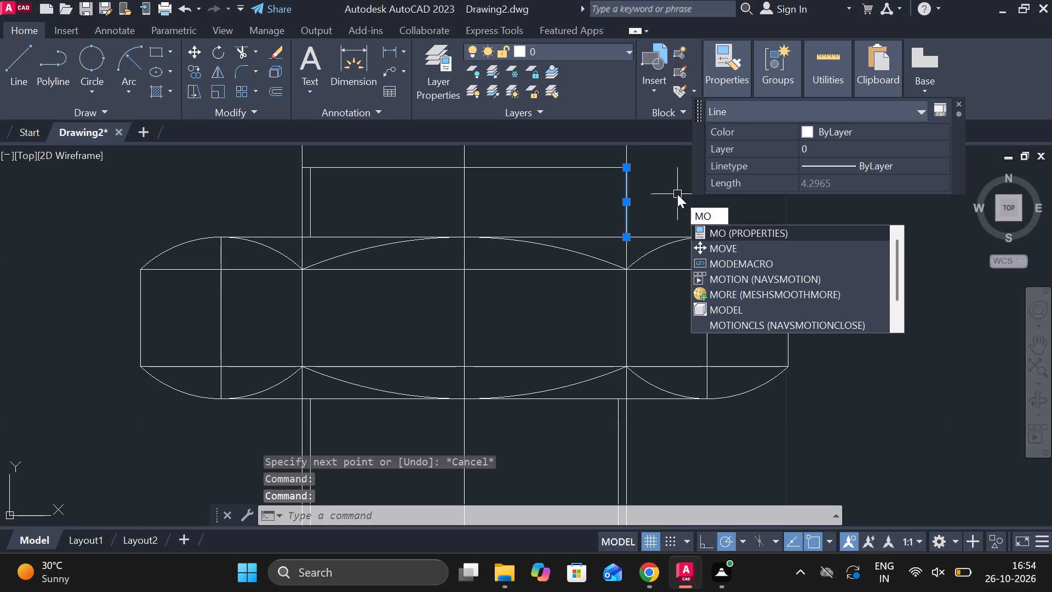
{"action": "key", "text": "BackSpace"}
{"action": "key", "text": "Return"}
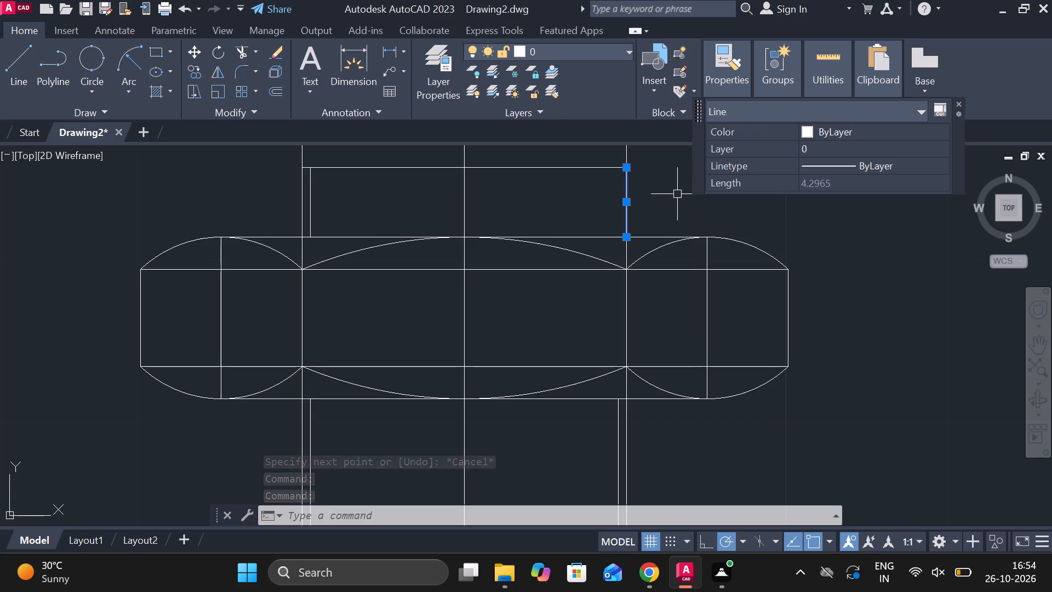
{"action": "left_click", "coordinate": [628, 189]}
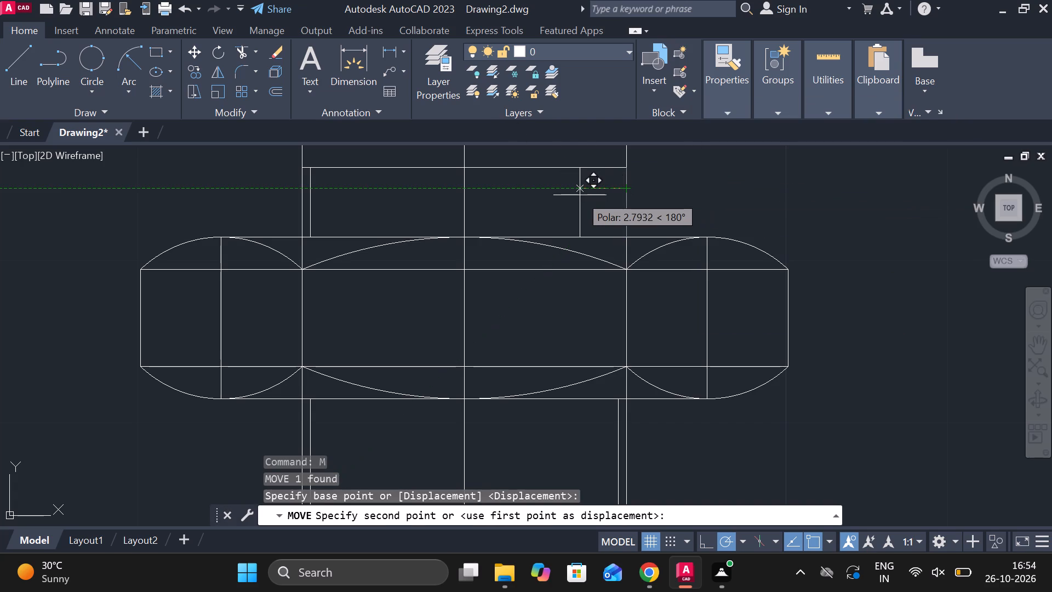
{"action": "type", "text": "0.5"}
{"action": "key", "text": "Return"}
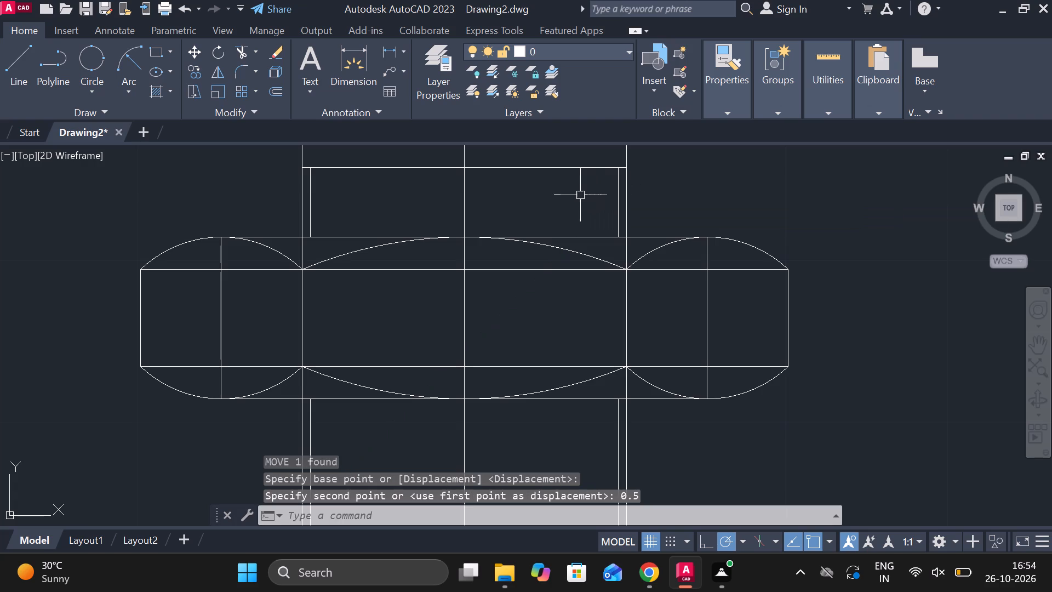
Hatch both side sections of the tall block below the bolt's top nut with the ANSI31 pattern at a 90° angle.
{"action": "scroll", "coordinate": [602, 251], "scroll_direction": "down", "scroll_amount": 1}
{"action": "scroll", "coordinate": [584, 326], "scroll_direction": "down", "scroll_amount": 2}
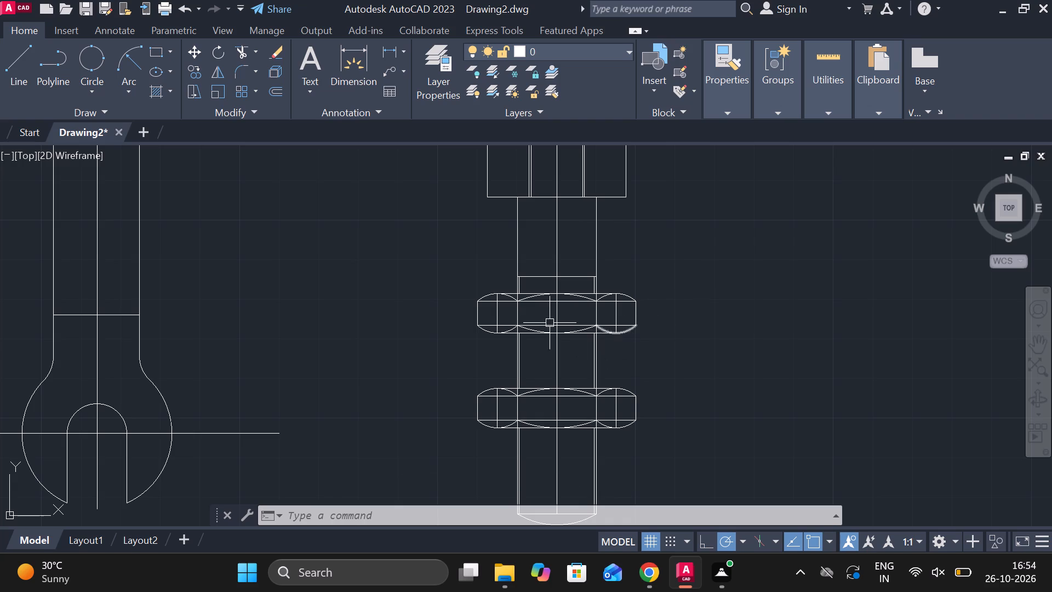
{"action": "left_click", "coordinate": [158, 92]}
{"action": "scroll", "coordinate": [535, 320], "scroll_direction": "up", "scroll_amount": 2}
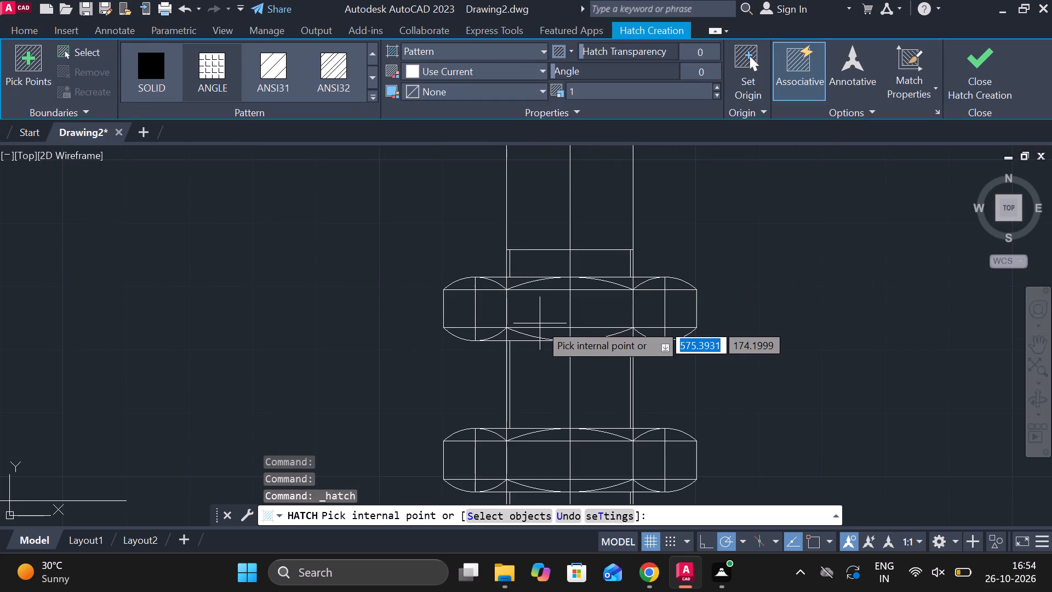
{"action": "scroll", "coordinate": [515, 257], "scroll_direction": "down", "scroll_amount": 3}
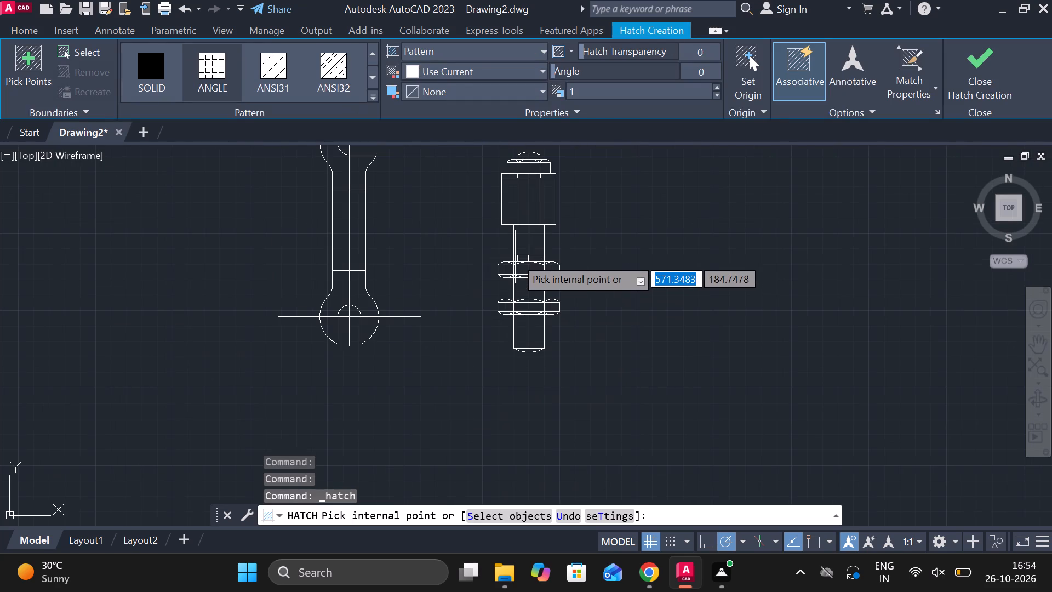
{"action": "left_click", "coordinate": [280, 83]}
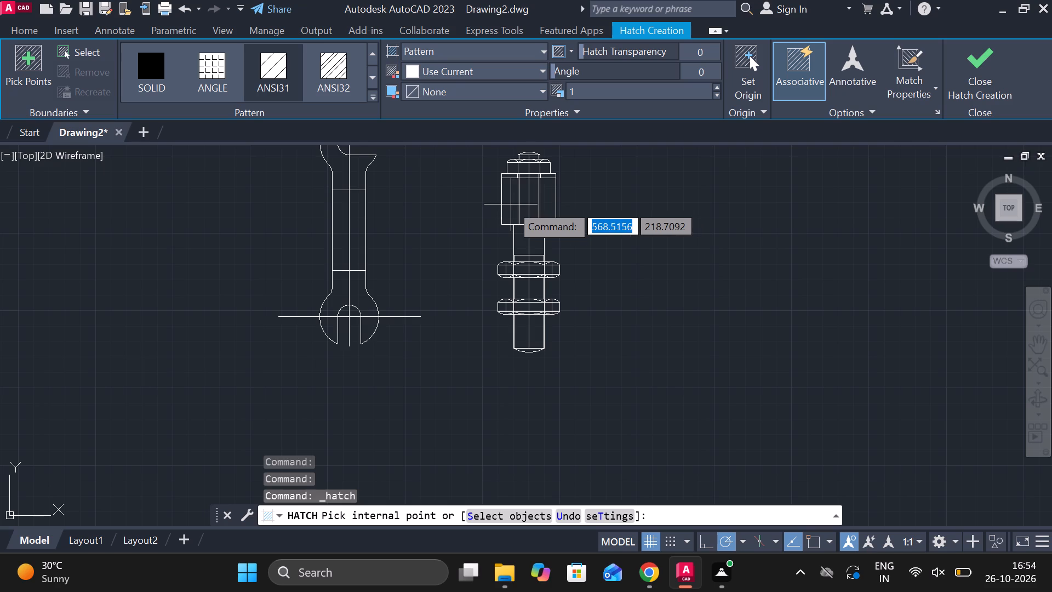
{"action": "left_click", "coordinate": [511, 204]}
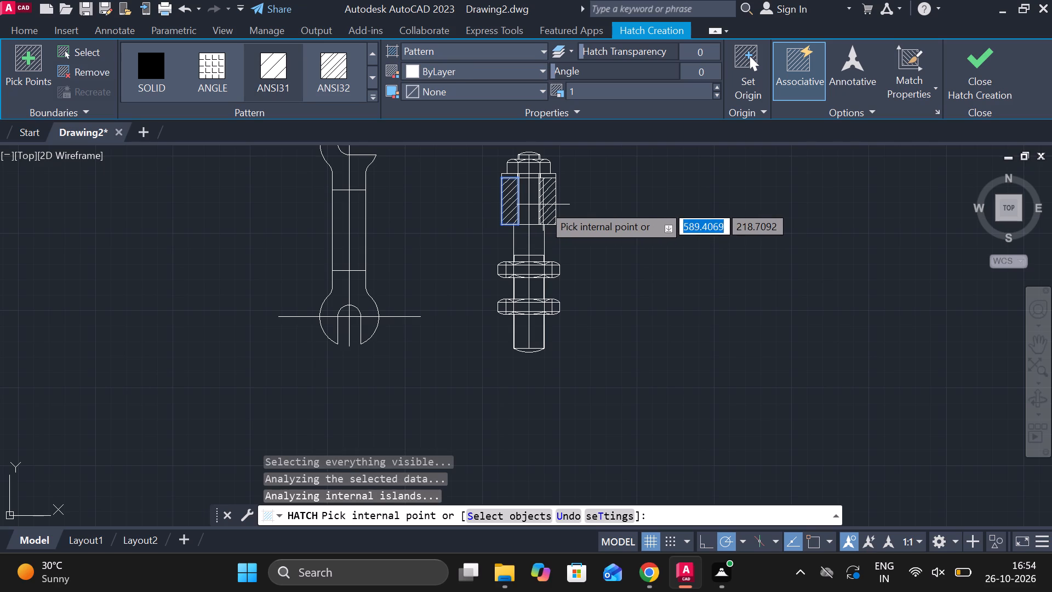
{"action": "left_click", "coordinate": [551, 204]}
{"action": "scroll", "coordinate": [554, 175], "scroll_direction": "up", "scroll_amount": 3}
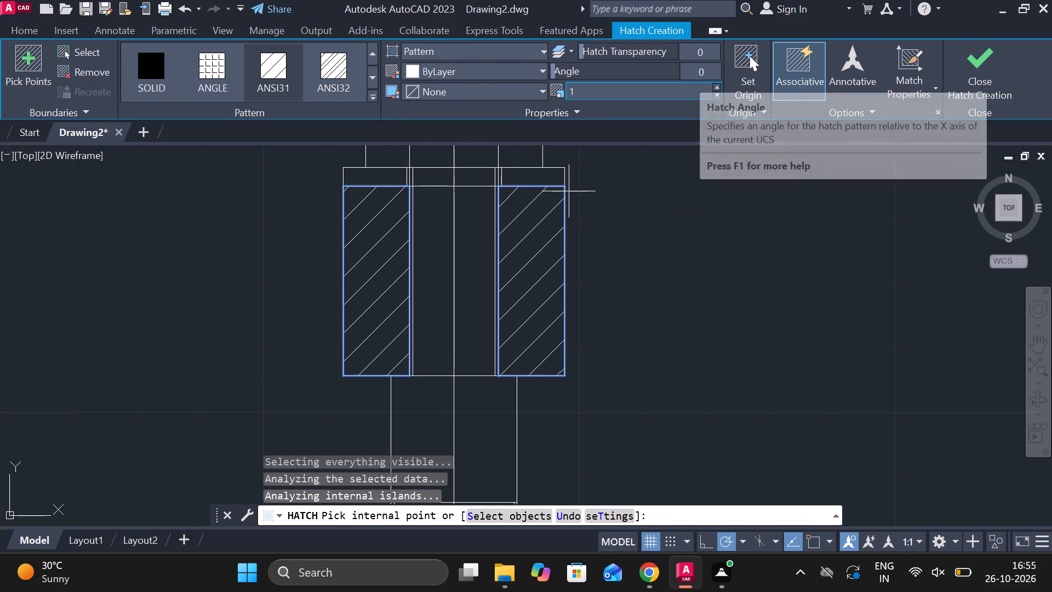
{"action": "left_click", "coordinate": [709, 78]}
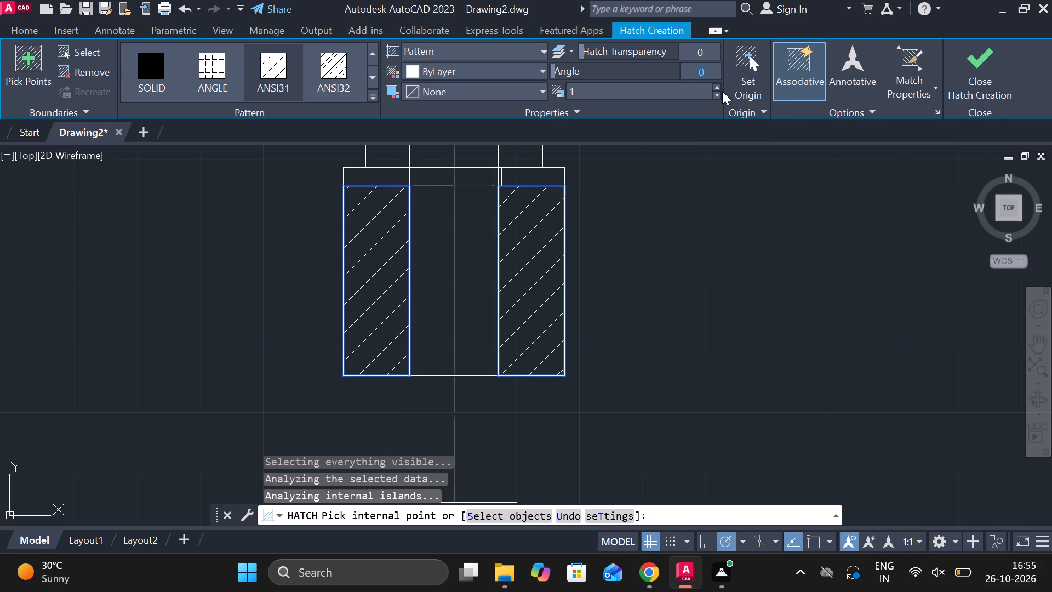
{"action": "key", "text": "Delete"}
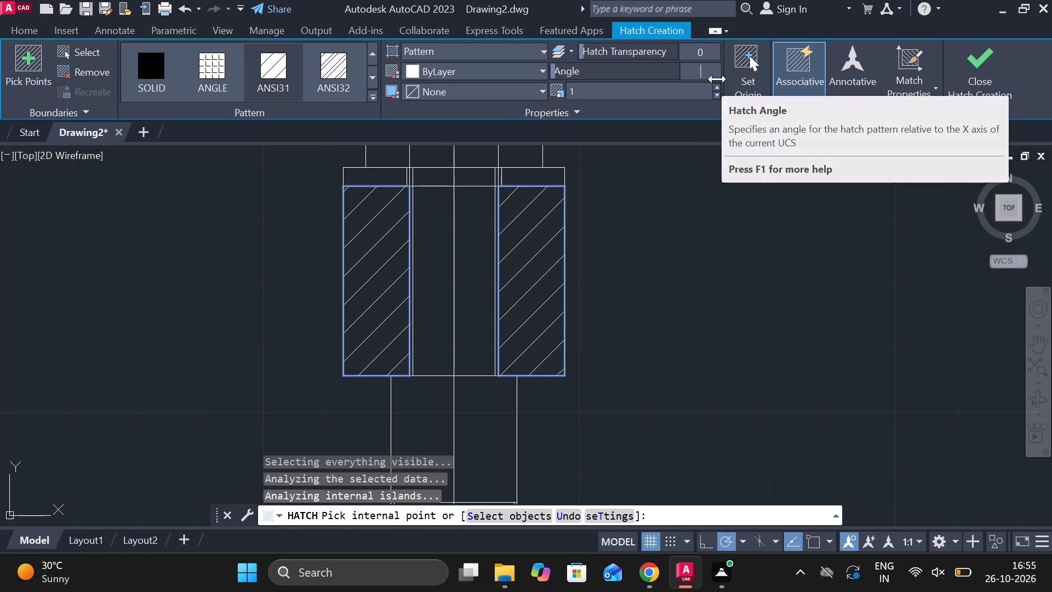
{"action": "type", "text": "90"}
{"action": "key", "text": "Return"}
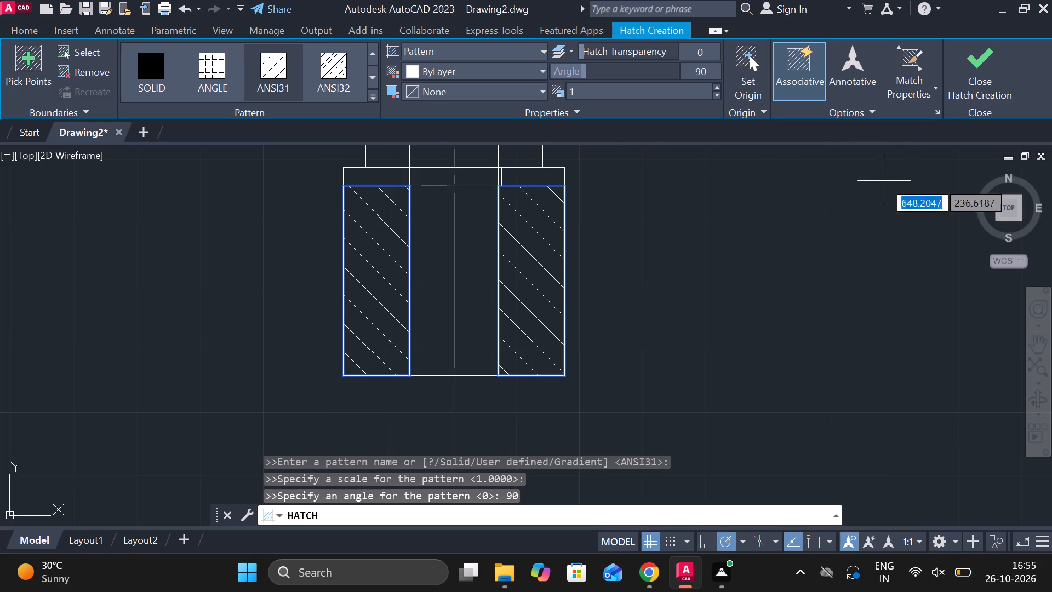
{"action": "left_click", "coordinate": [996, 83]}
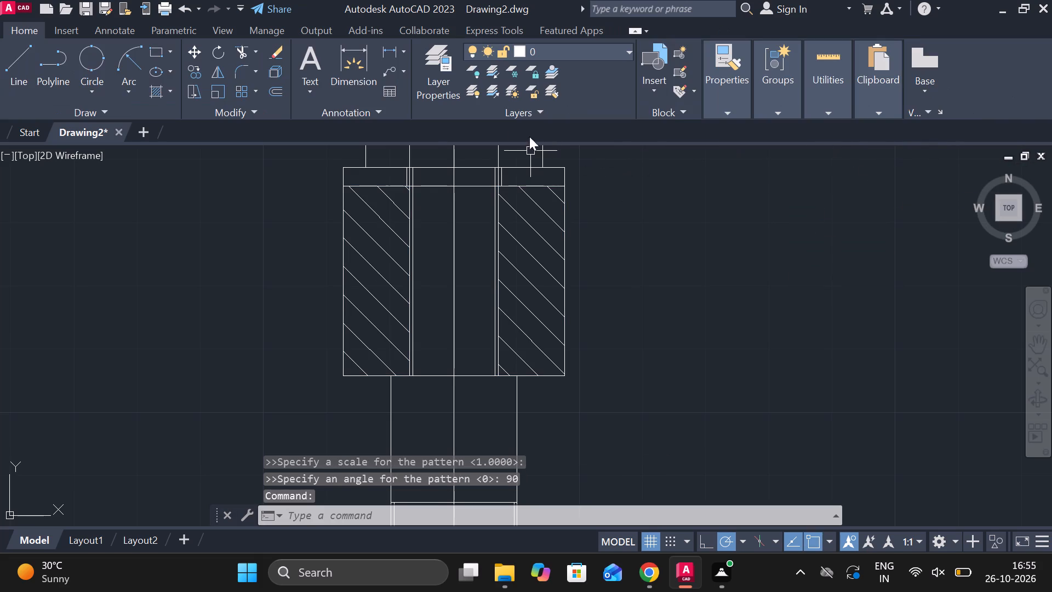
Hatch both side sections of the thin washer between the top nut and the block with ANSI31 at angle 0.
{"action": "left_click", "coordinate": [157, 89]}
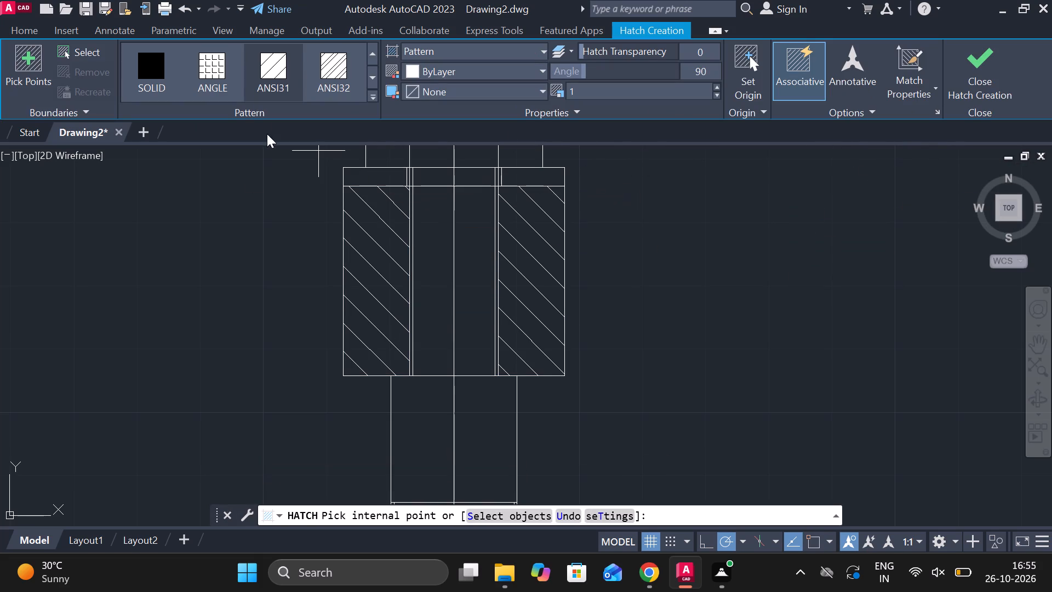
{"action": "left_click", "coordinate": [272, 63]}
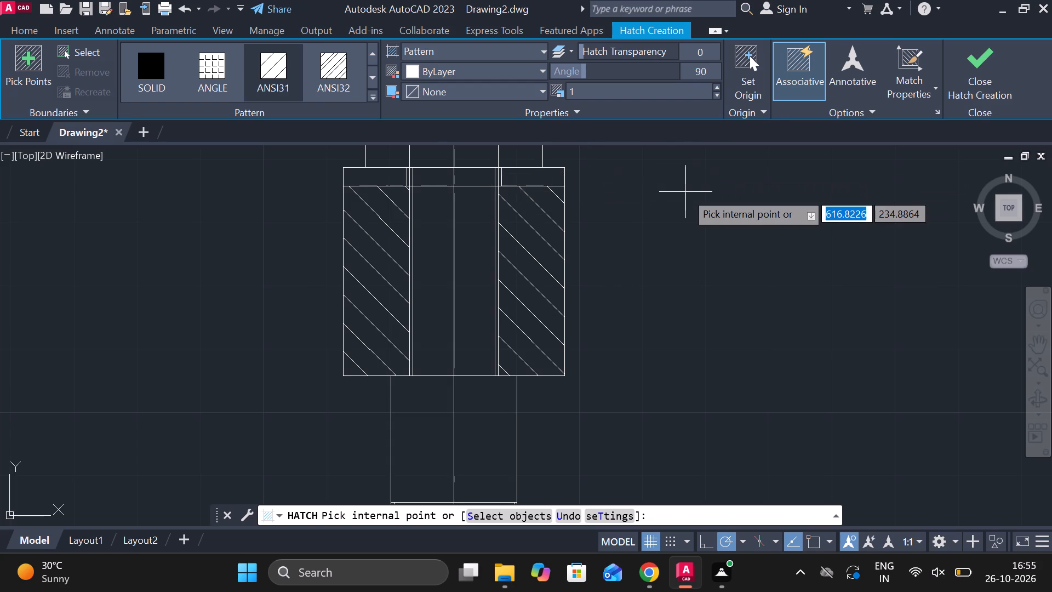
{"action": "left_click", "coordinate": [717, 70]}
{"action": "key", "text": "Delete"}
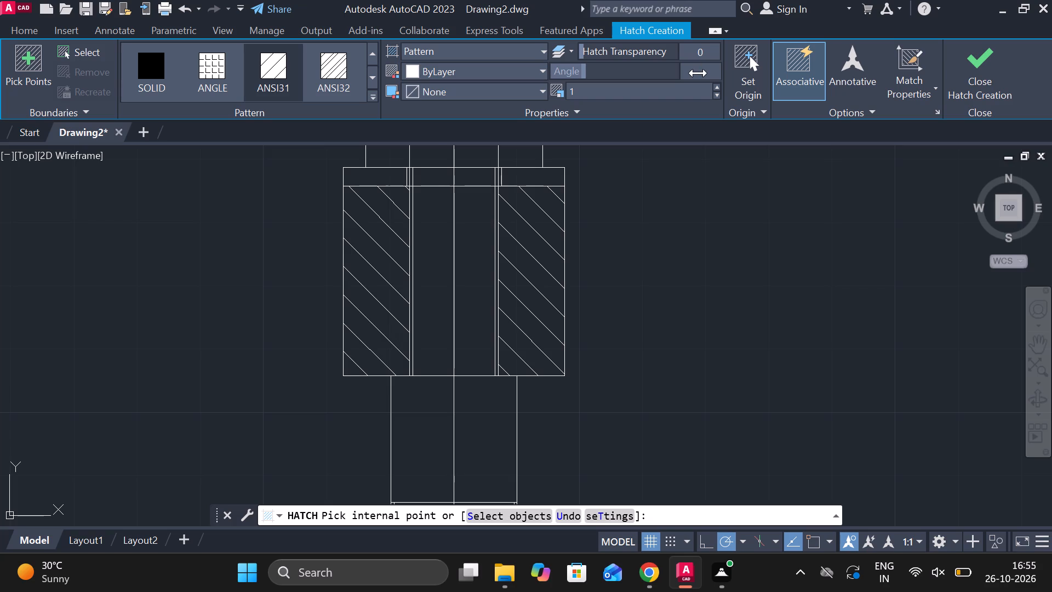
{"action": "key", "text": "0"}
{"action": "key", "text": "Return"}
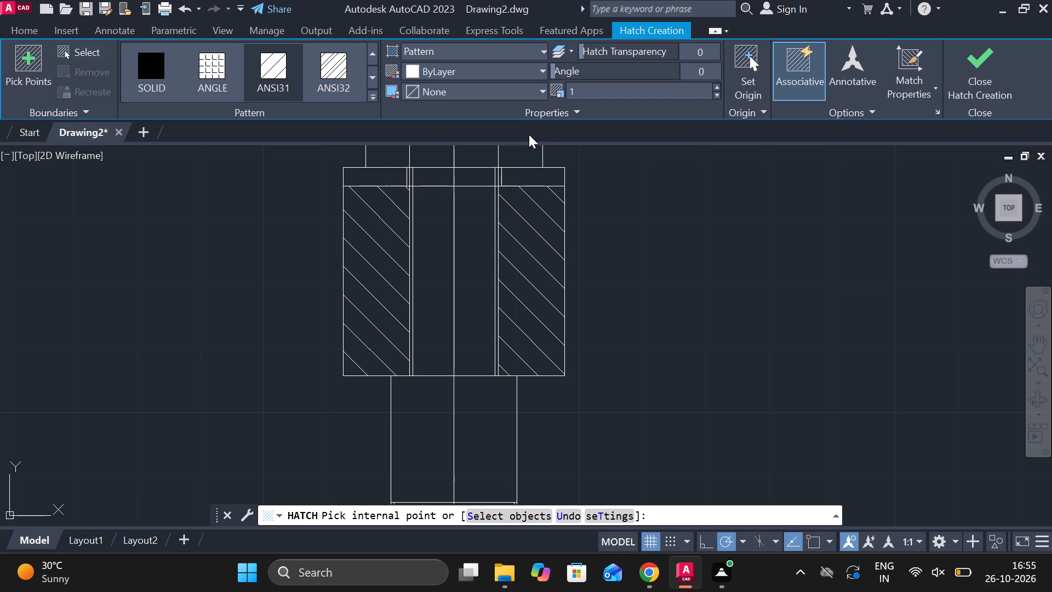
{"action": "left_click", "coordinate": [526, 178]}
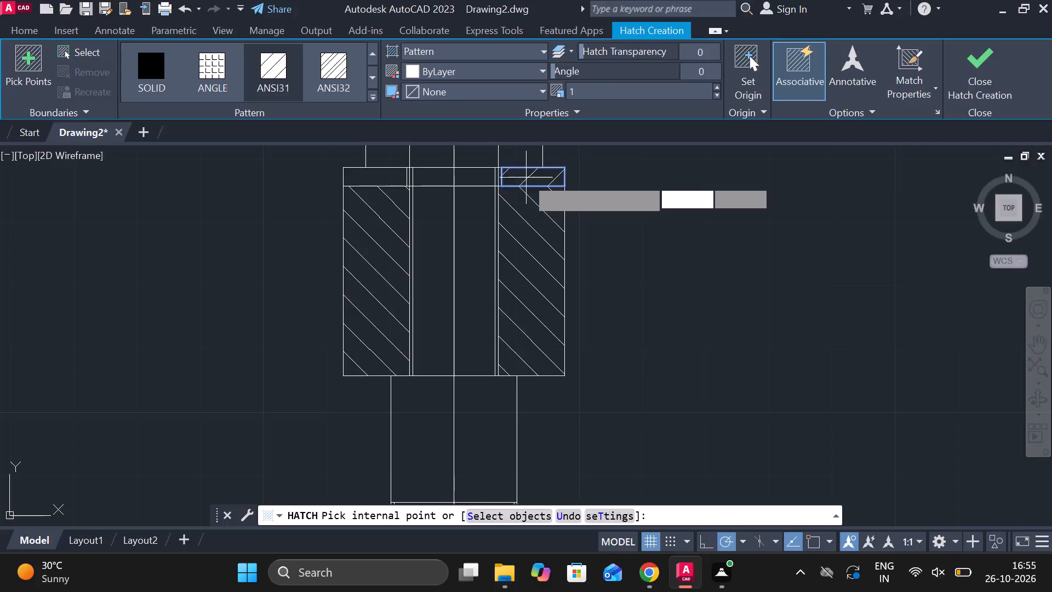
{"action": "left_click", "coordinate": [371, 180]}
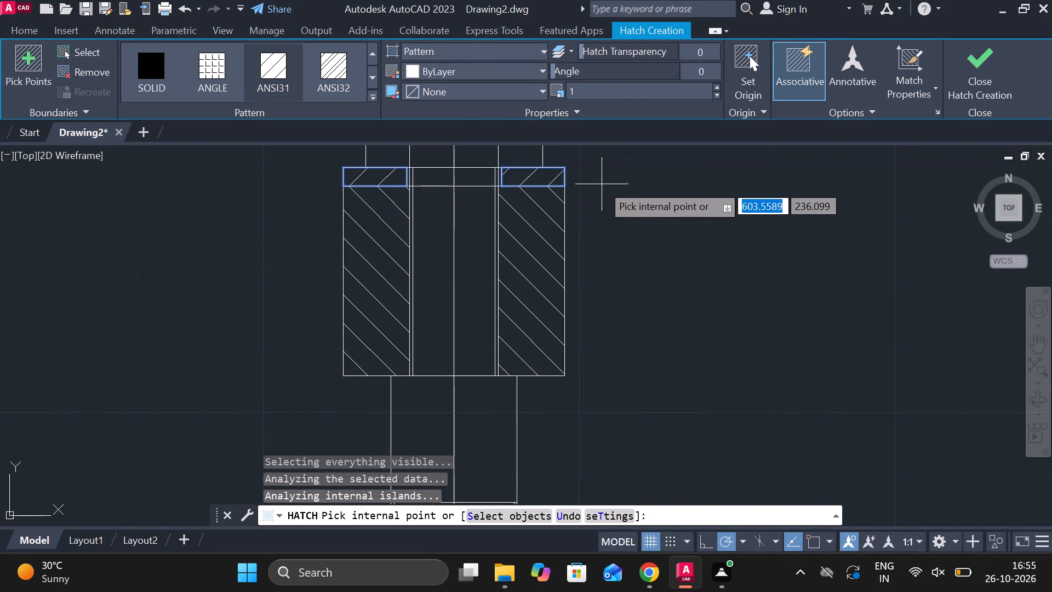
{"action": "scroll", "coordinate": [523, 163], "scroll_direction": "up", "scroll_amount": 1}
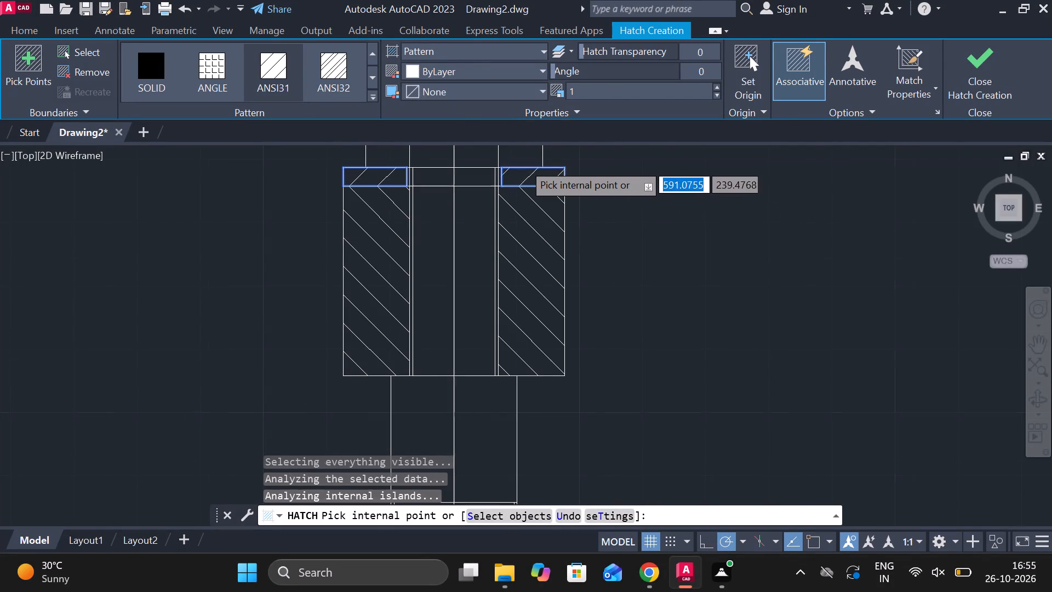
{"action": "scroll", "coordinate": [523, 163], "scroll_direction": "up", "scroll_amount": 2}
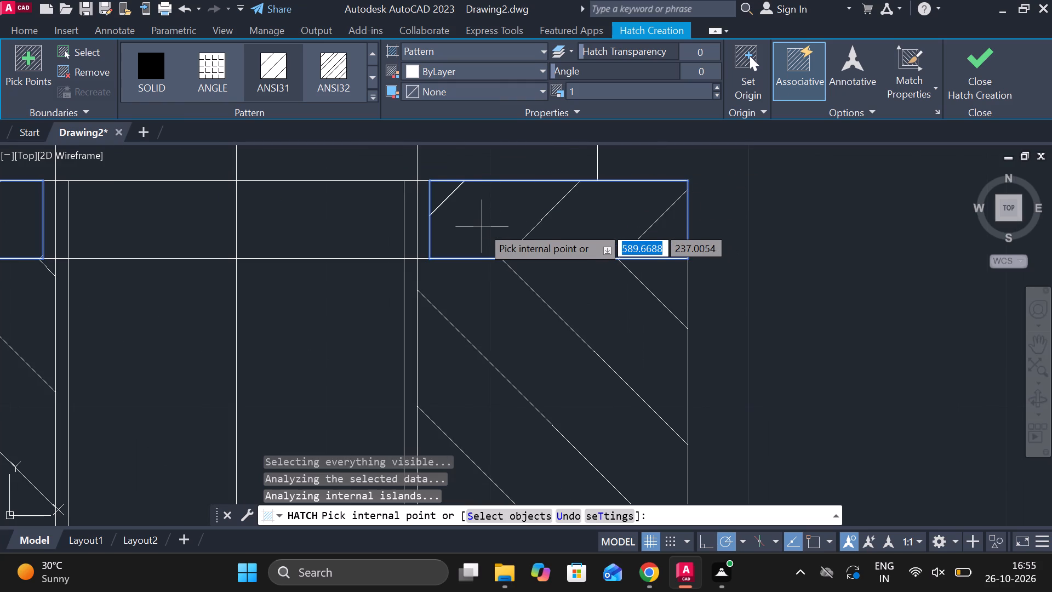
{"action": "scroll", "coordinate": [482, 226], "scroll_direction": "down", "scroll_amount": 3}
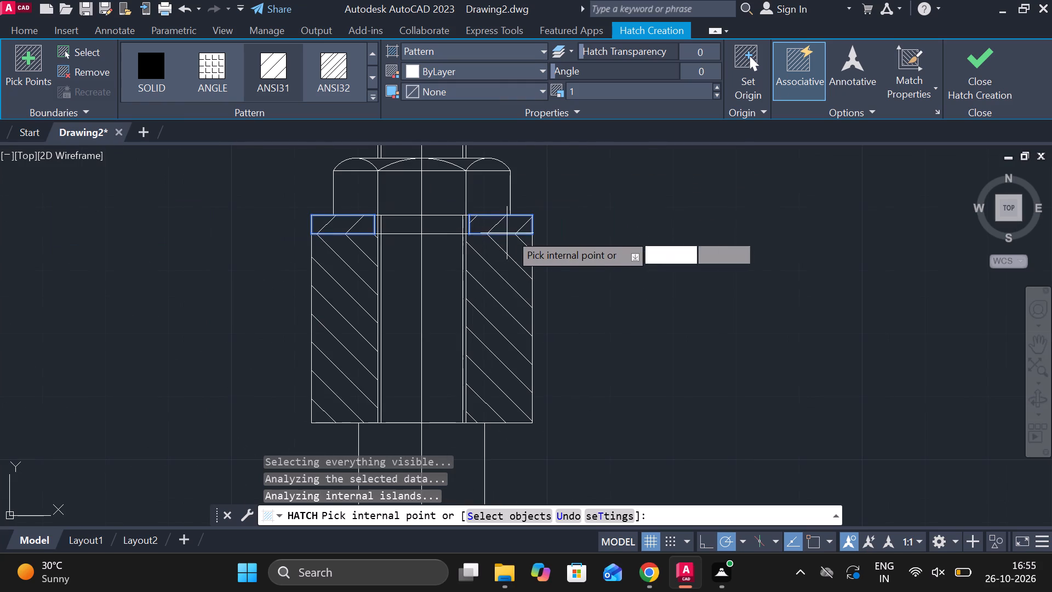
{"action": "scroll", "coordinate": [481, 202], "scroll_direction": "down", "scroll_amount": 2}
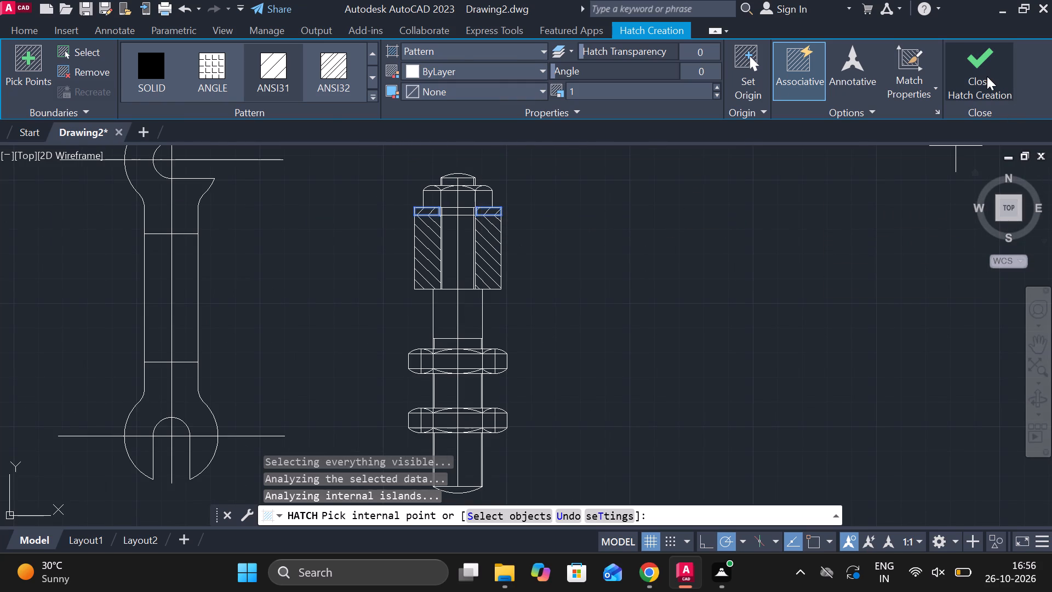
{"action": "left_click", "coordinate": [987, 76]}
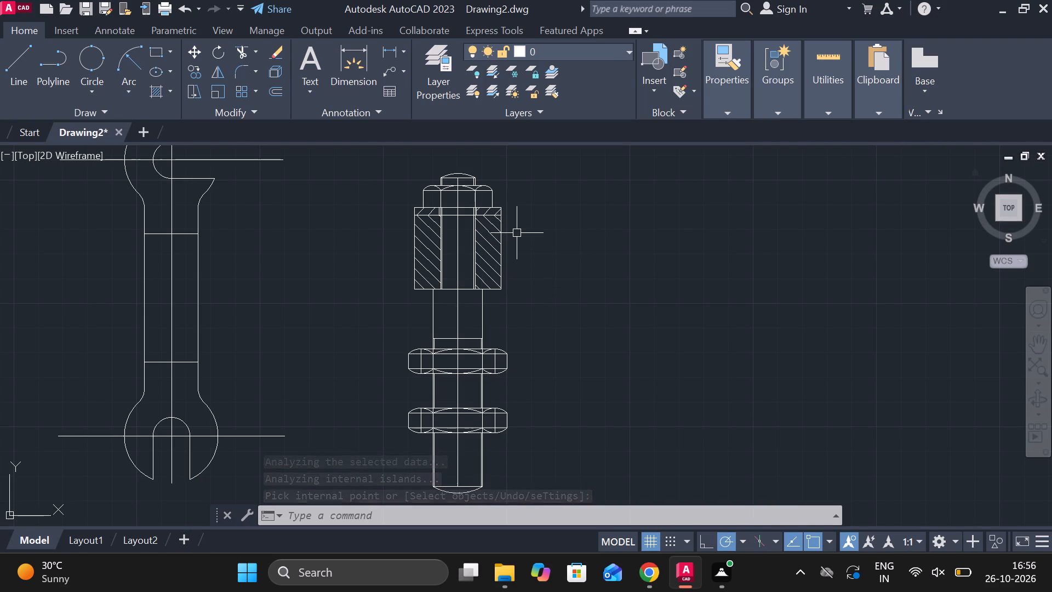
{"action": "scroll", "coordinate": [350, 189], "scroll_direction": "down", "scroll_amount": 1}
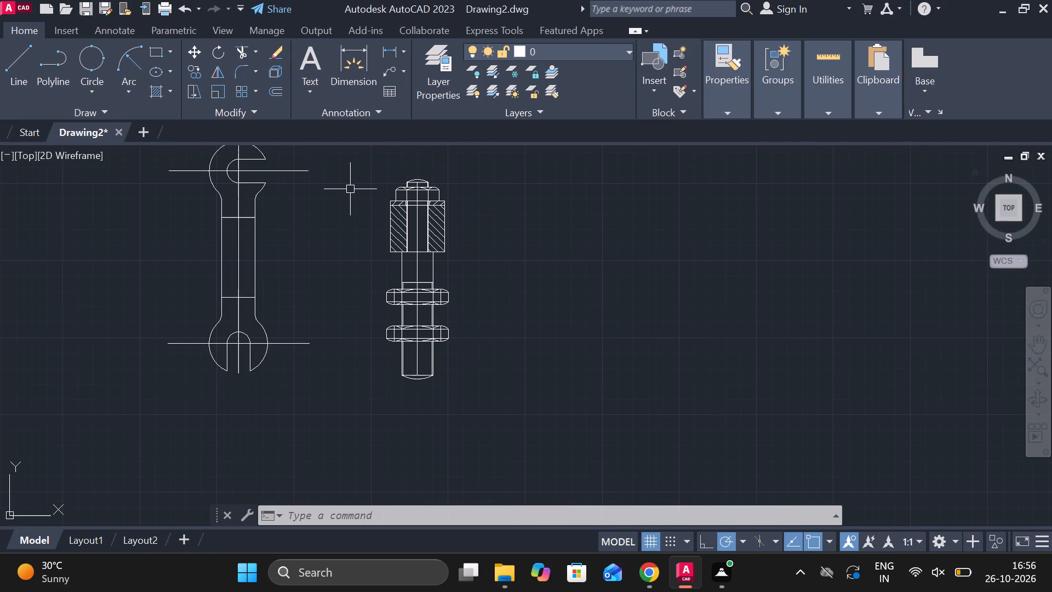
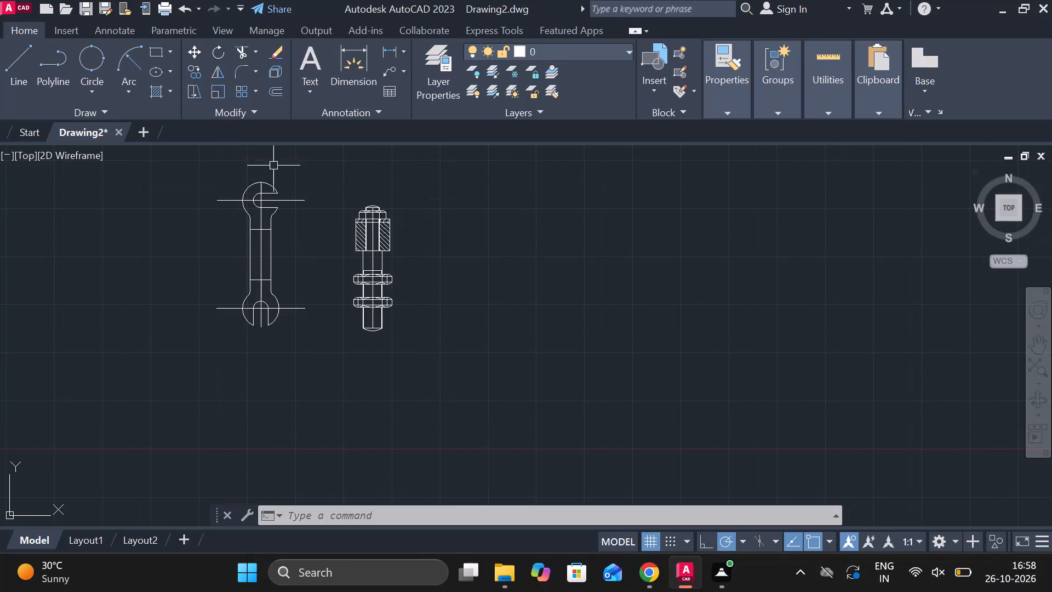
Erase the whole wrench drawing beside the bolt.
{"action": "left_click", "coordinate": [189, 161]}
{"action": "left_click", "coordinate": [339, 375]}
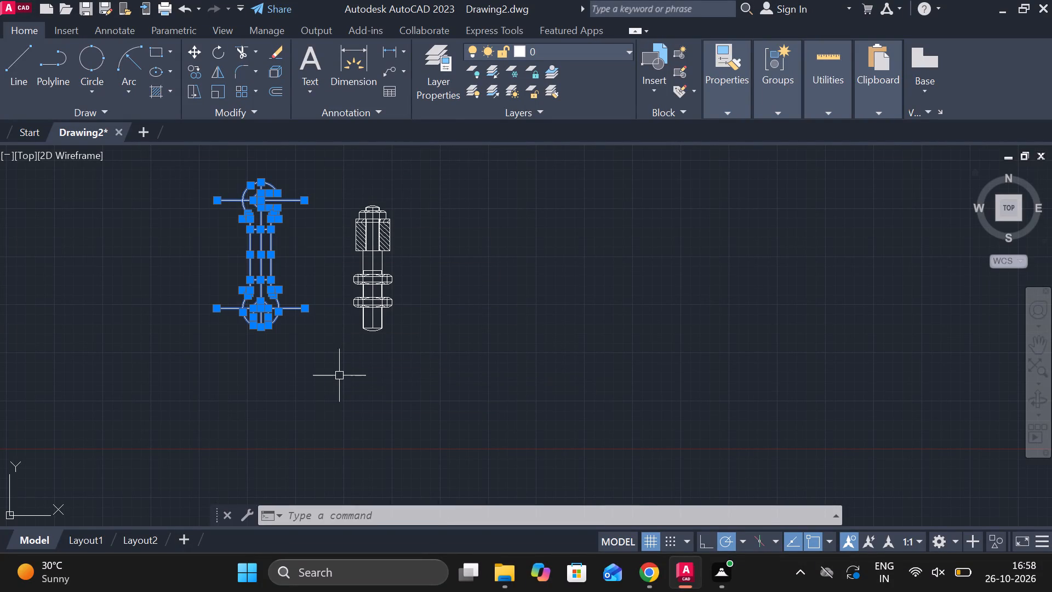
{"action": "key", "text": "Delete"}
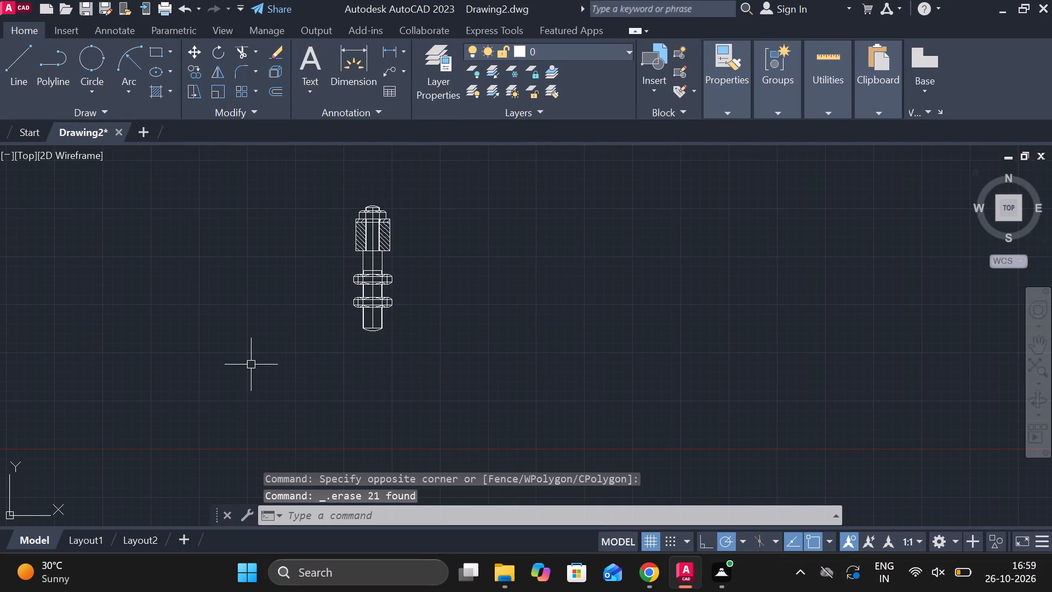
Copy the complete bolt assembly once, placing the duplicate far away, up and to the right of the original.
{"action": "scroll", "coordinate": [320, 205], "scroll_direction": "up", "scroll_amount": 2}
{"action": "scroll", "coordinate": [320, 219], "scroll_direction": "down", "scroll_amount": 1}
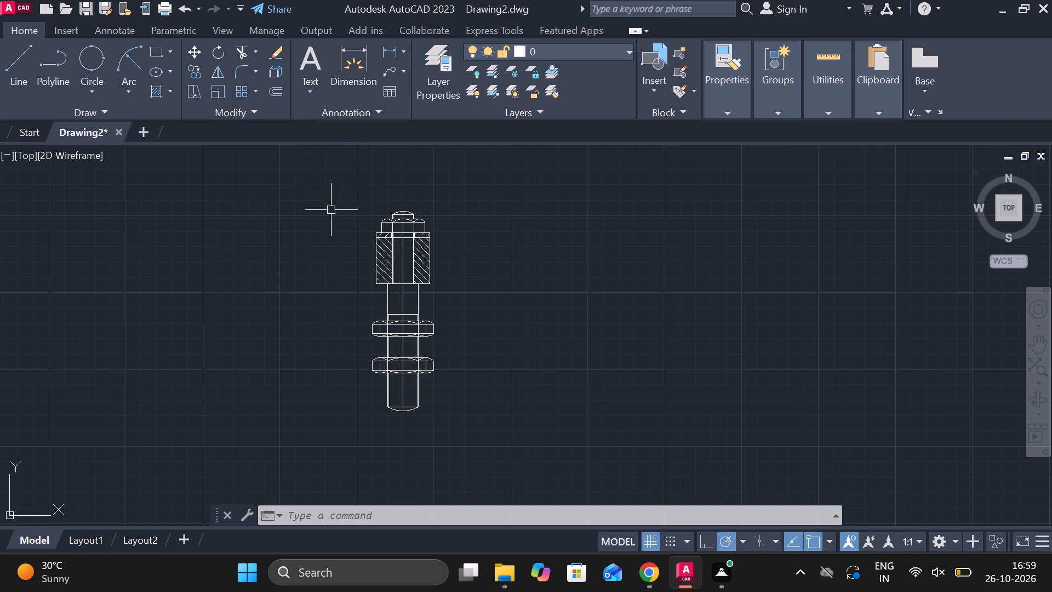
{"action": "left_click", "coordinate": [329, 185]}
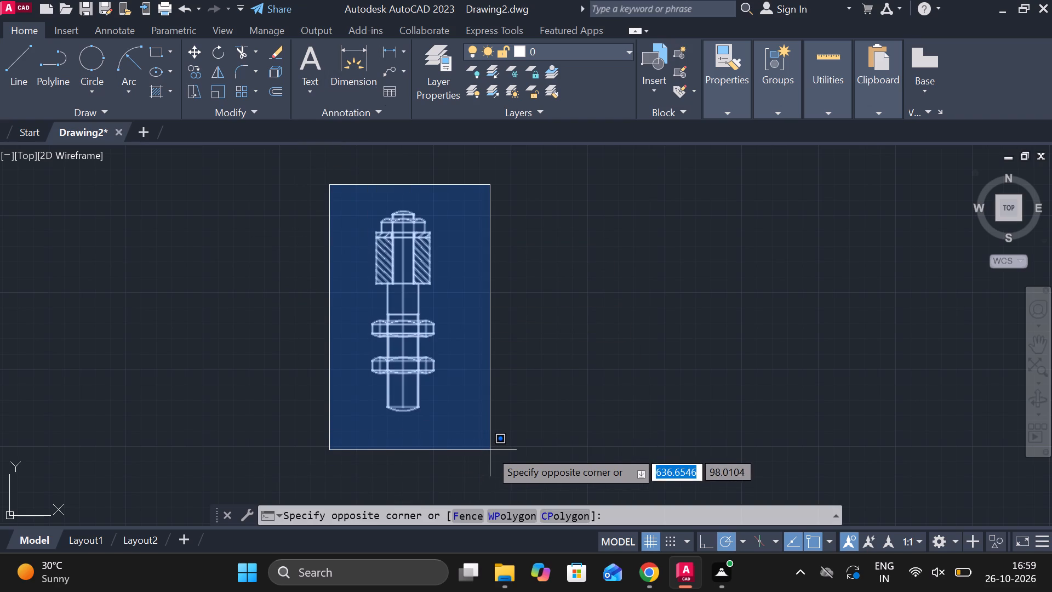
{"action": "left_click", "coordinate": [490, 450]}
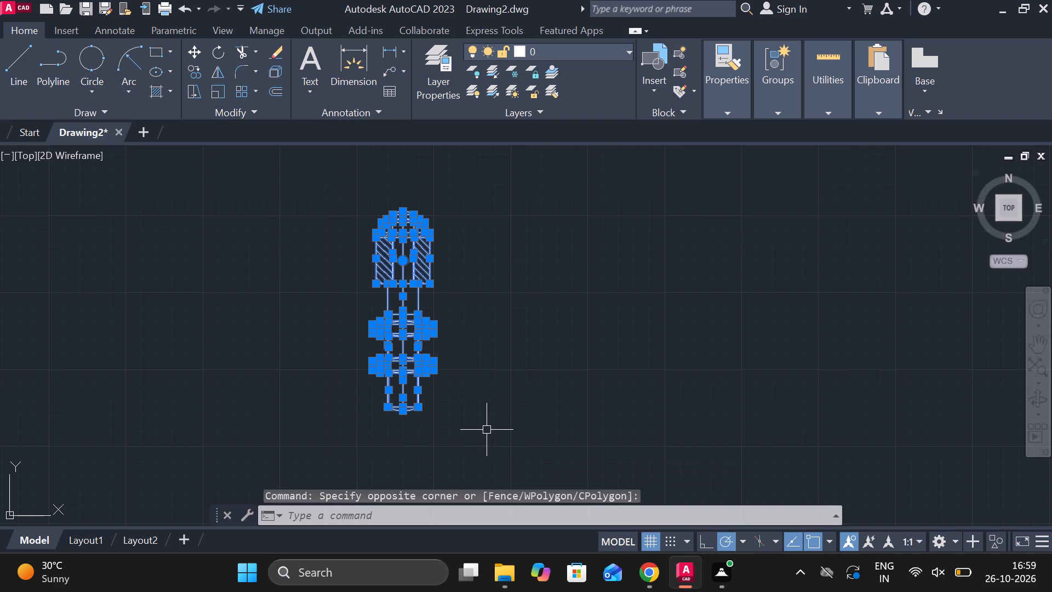
{"action": "type", "text": "CO"}
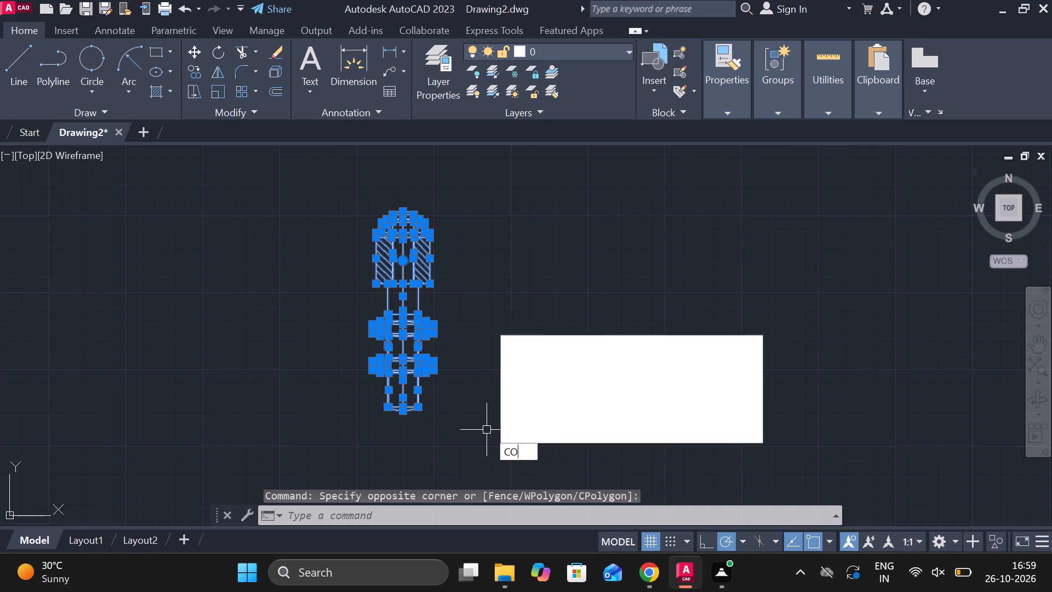
{"action": "key", "text": "Return"}
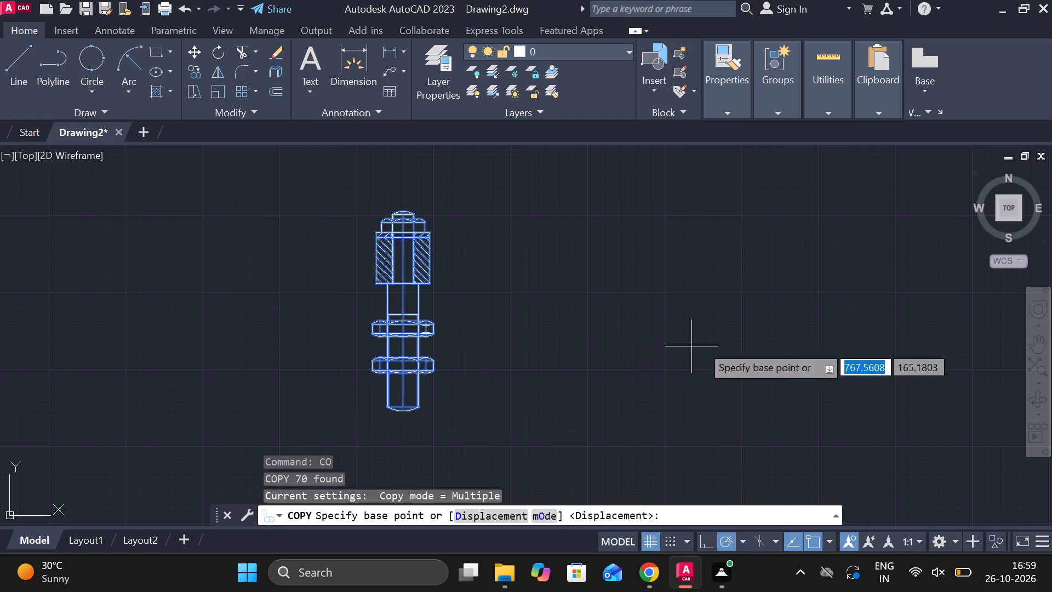
{"action": "left_click", "coordinate": [761, 327]}
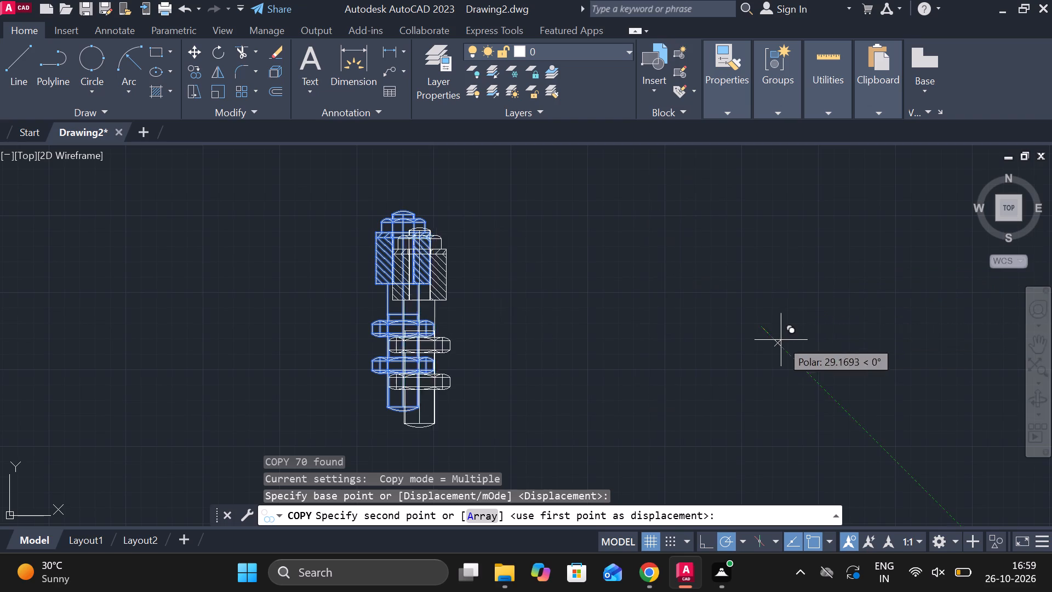
{"action": "scroll", "coordinate": [897, 337], "scroll_direction": "down", "scroll_amount": 3}
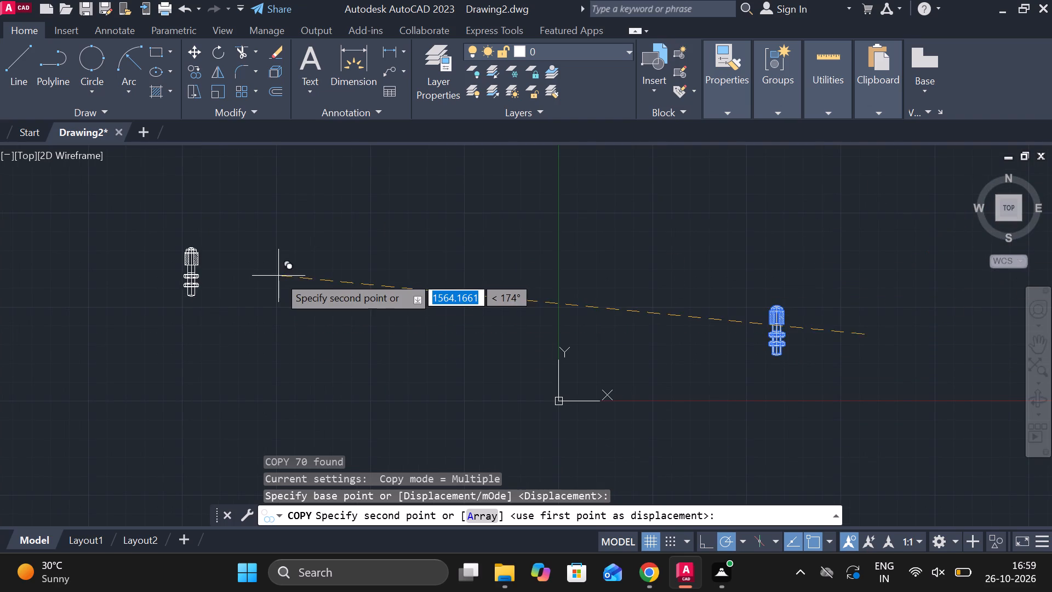
{"action": "scroll", "coordinate": [278, 276], "scroll_direction": "down", "scroll_amount": 3}
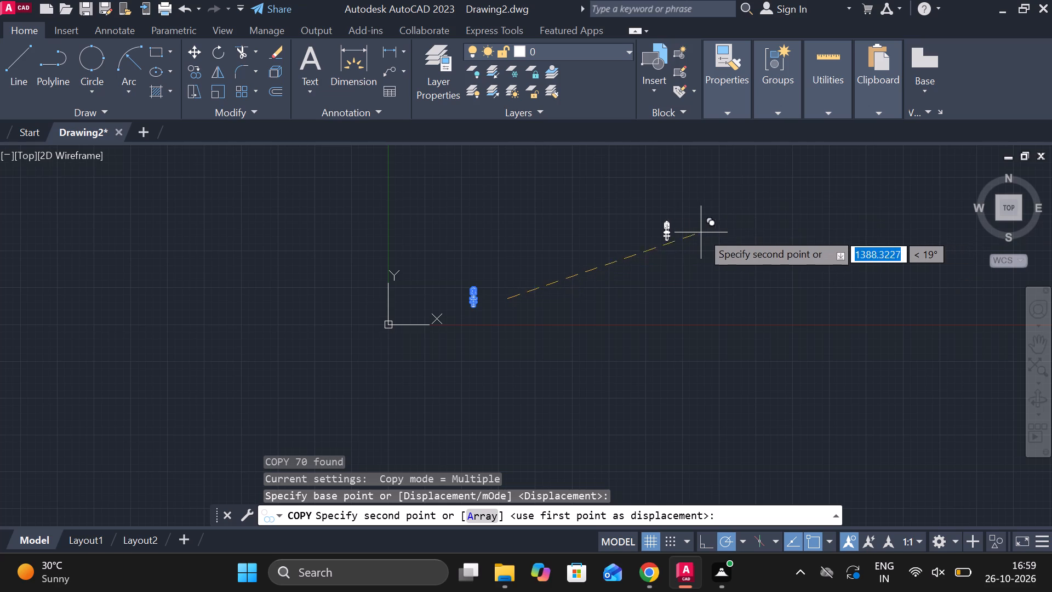
{"action": "left_click", "coordinate": [717, 231]}
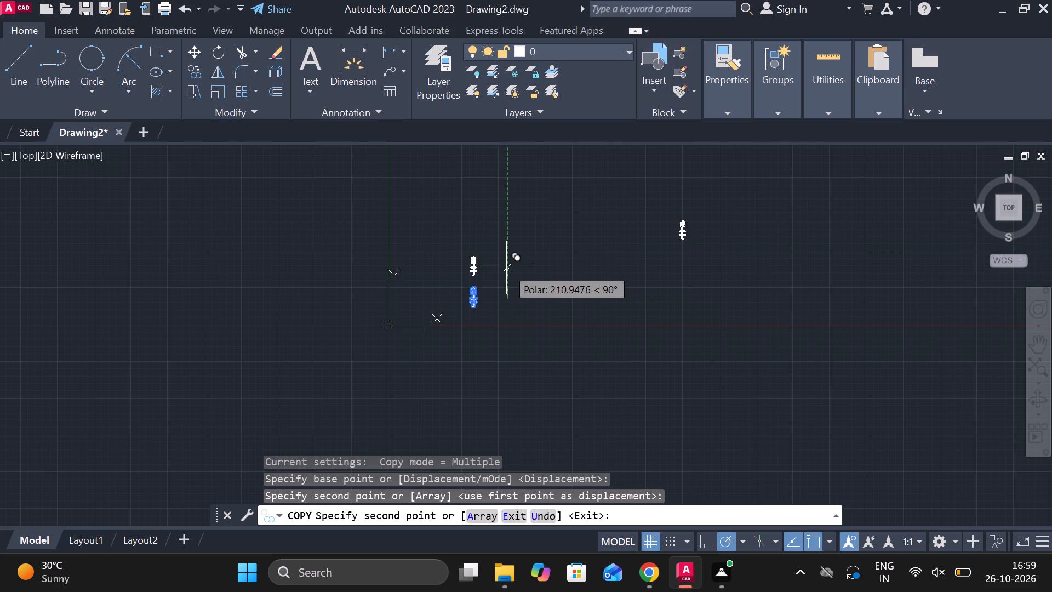
{"action": "key", "text": "Escape"}
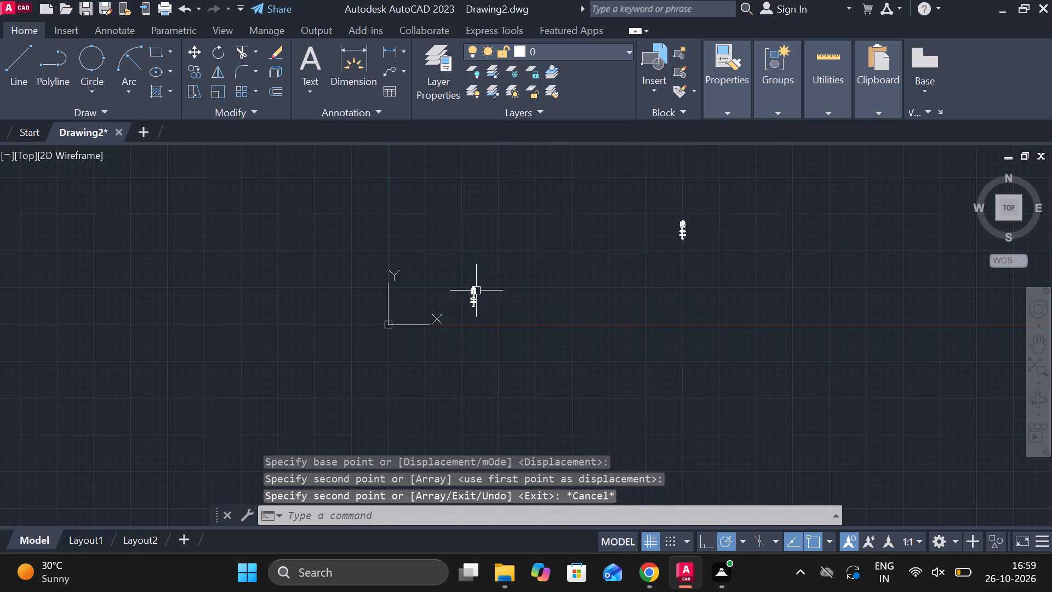
Move the copied bolt assembly closer to the original, keeping it above and to the right.
{"action": "scroll", "coordinate": [453, 298], "scroll_direction": "up", "scroll_amount": 3}
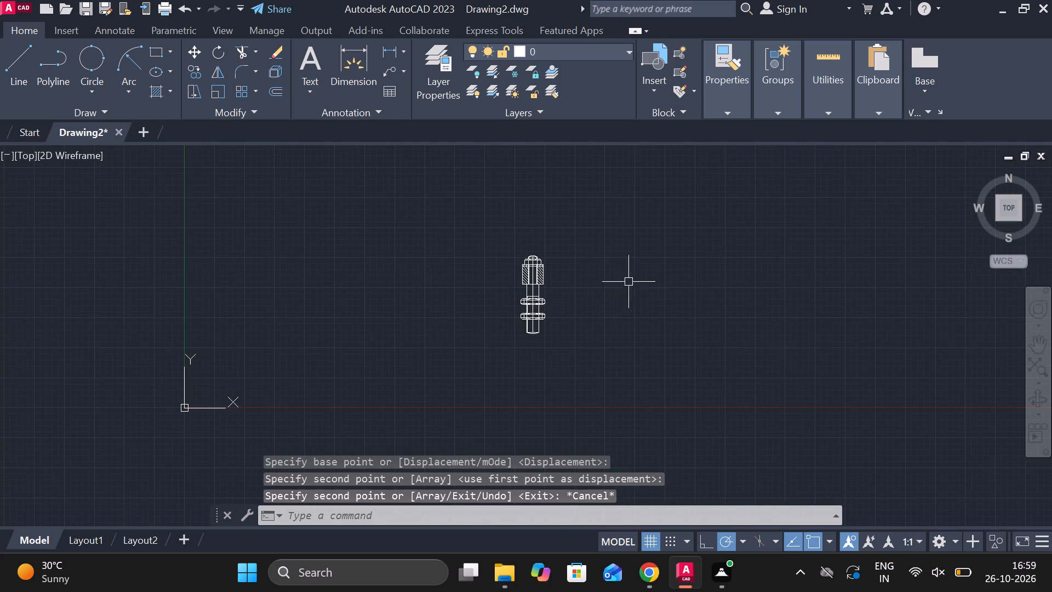
{"action": "scroll", "coordinate": [634, 276], "scroll_direction": "down", "scroll_amount": 3}
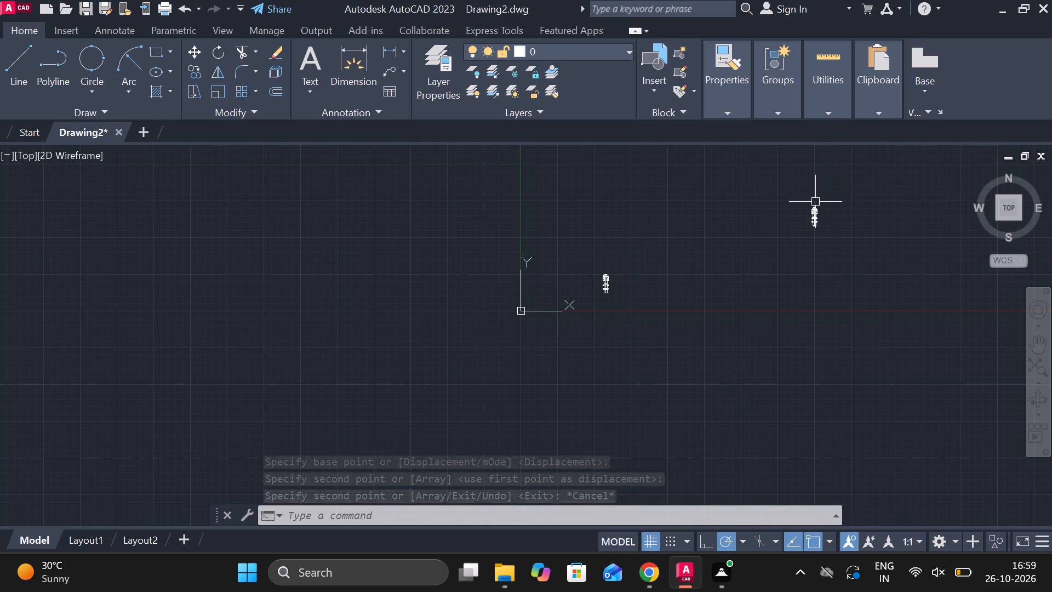
{"action": "left_click", "coordinate": [775, 189]}
{"action": "left_click", "coordinate": [865, 252]}
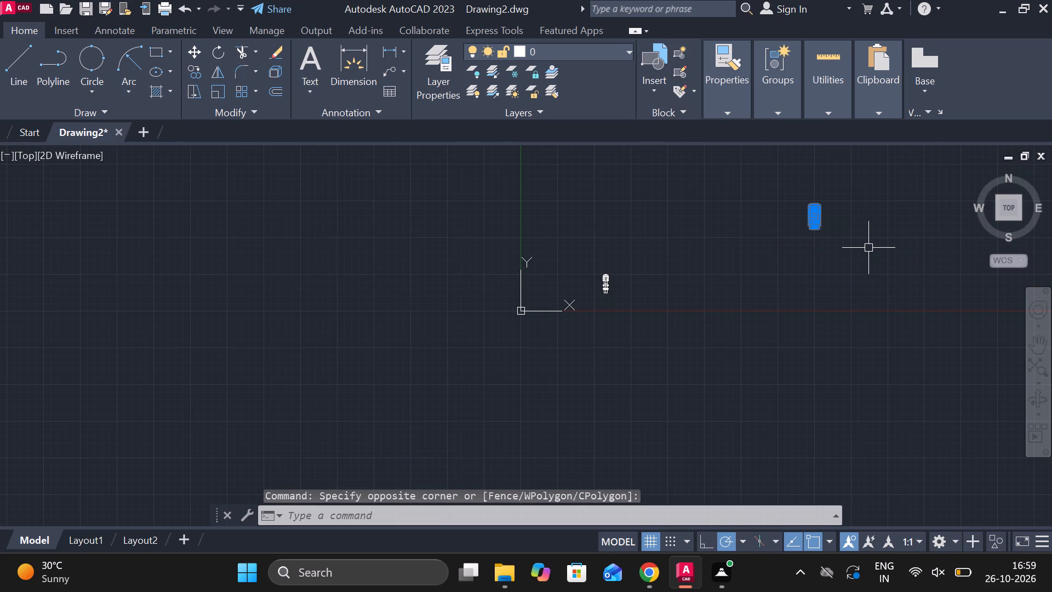
{"action": "key", "text": "m"}
{"action": "key", "text": "Return"}
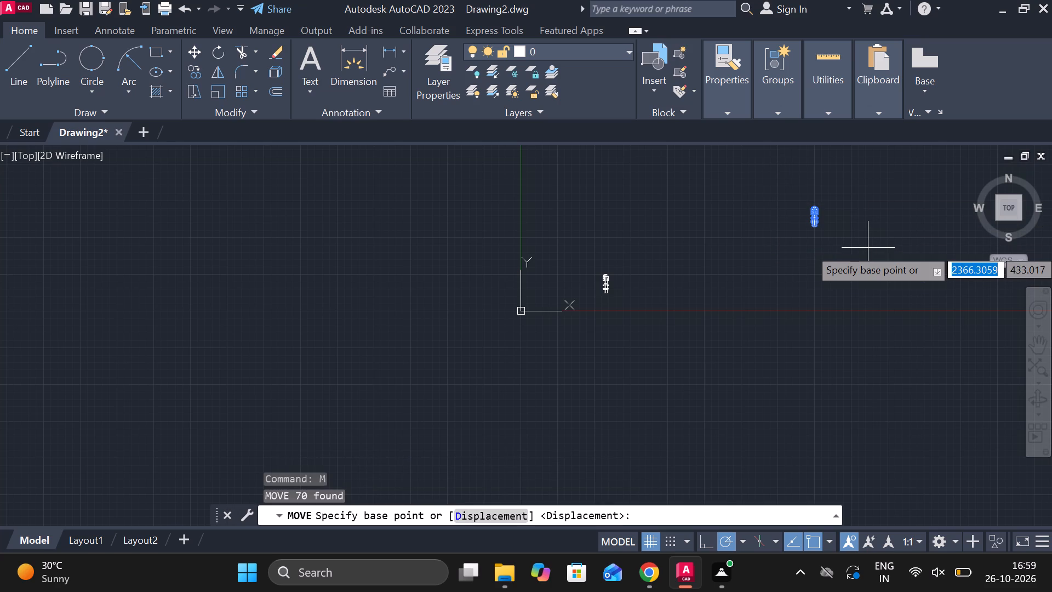
{"action": "left_click", "coordinate": [822, 215]}
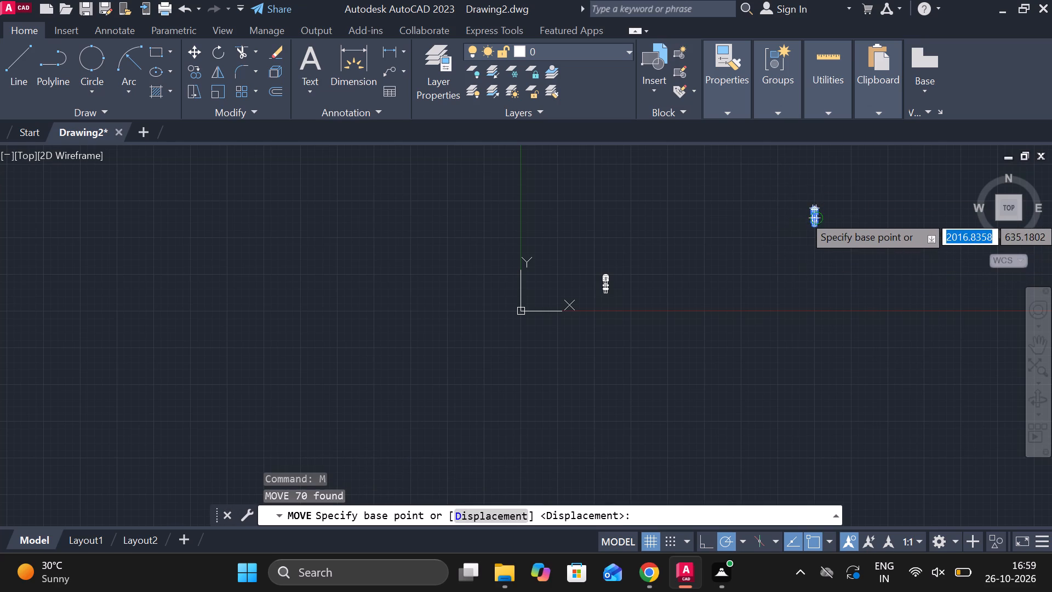
{"action": "left_click", "coordinate": [681, 232]}
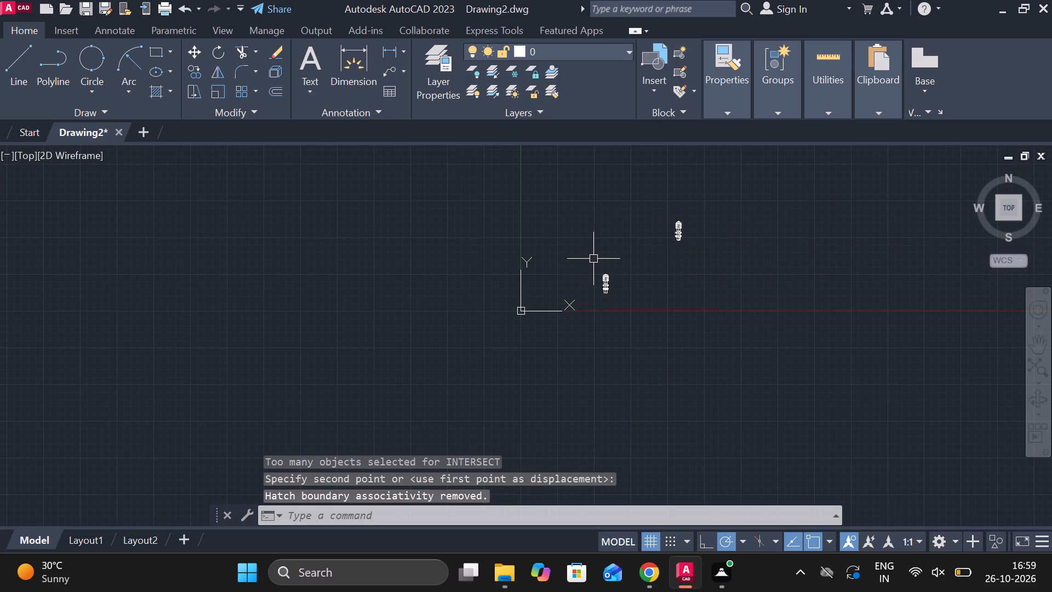
Add a horizontal linear dimension across the original bolt's threaded tip, placed above the domed end.
{"action": "scroll", "coordinate": [593, 259], "scroll_direction": "up", "scroll_amount": 3}
{"action": "scroll", "coordinate": [662, 316], "scroll_direction": "down", "scroll_amount": 3}
{"action": "scroll", "coordinate": [675, 335], "scroll_direction": "up", "scroll_amount": 2}
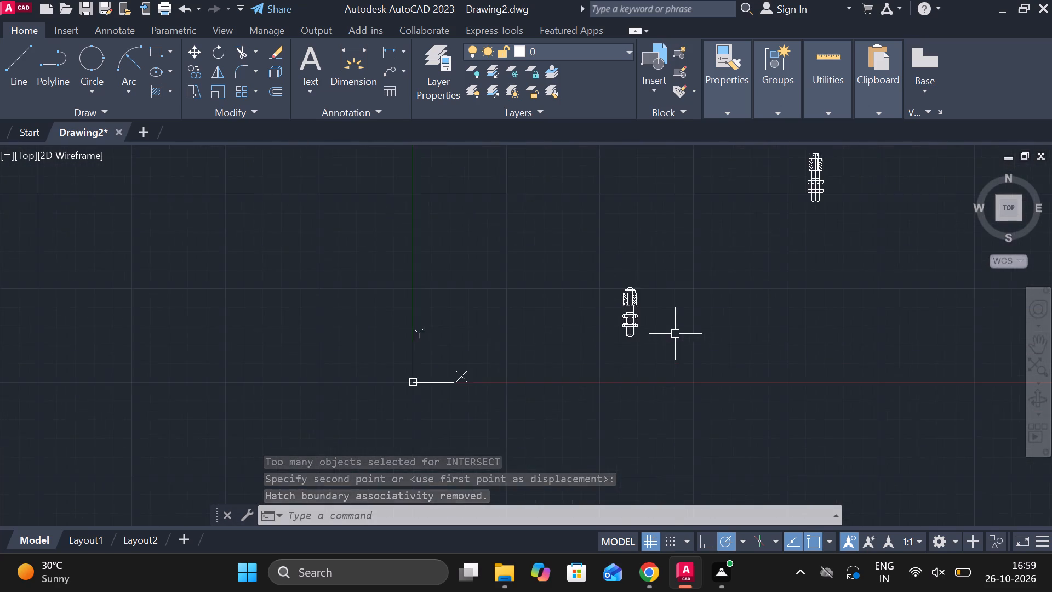
{"action": "scroll", "coordinate": [675, 333], "scroll_direction": "up", "scroll_amount": 3}
{"action": "scroll", "coordinate": [649, 279], "scroll_direction": "down", "scroll_amount": 2}
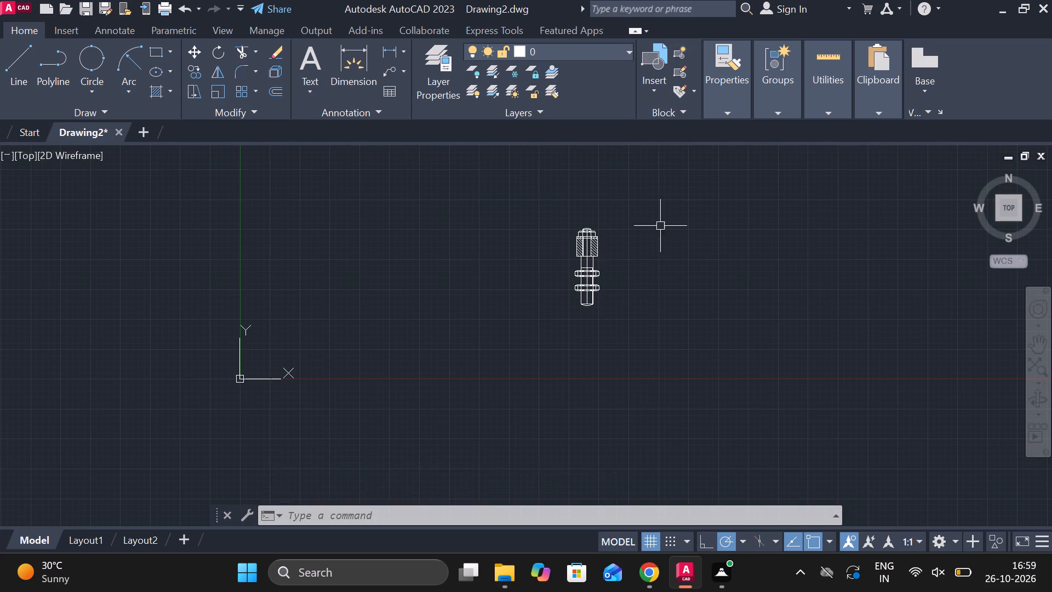
{"action": "scroll", "coordinate": [658, 218], "scroll_direction": "up", "scroll_amount": 2}
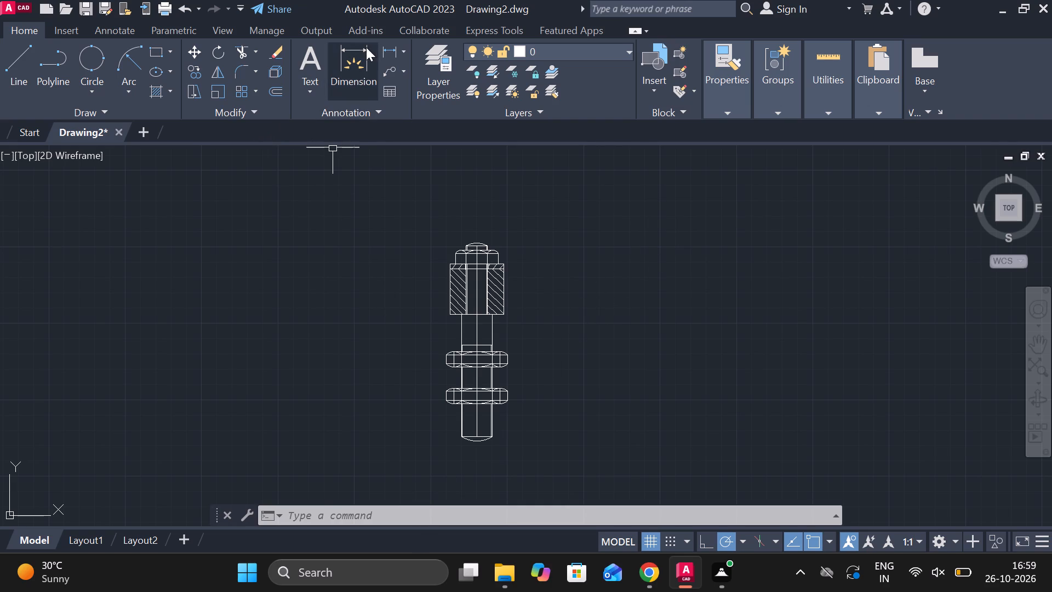
{"action": "left_click", "coordinate": [395, 53]}
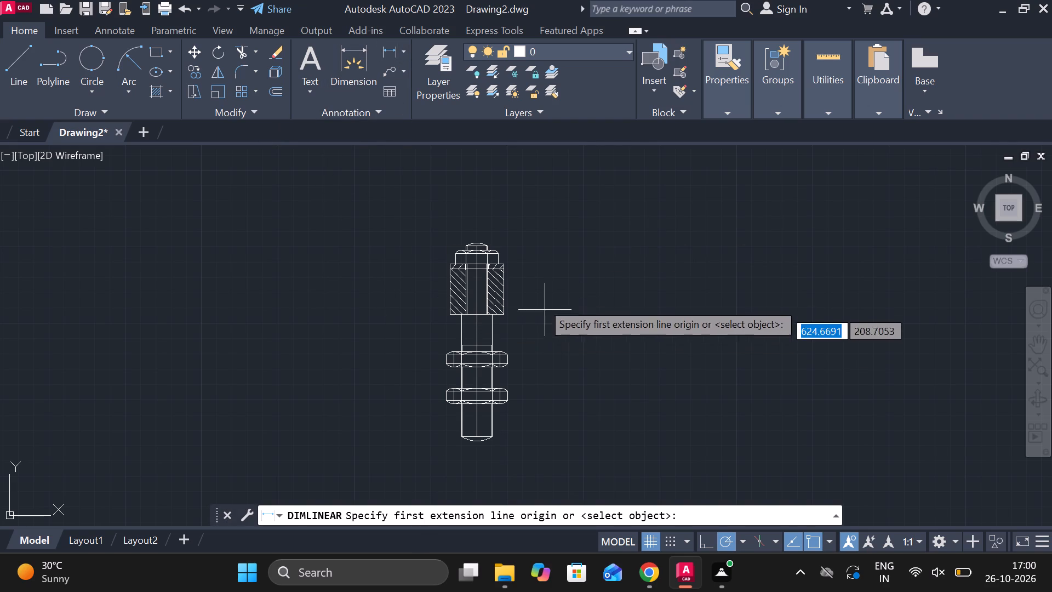
{"action": "scroll", "coordinate": [494, 230], "scroll_direction": "up", "scroll_amount": 2}
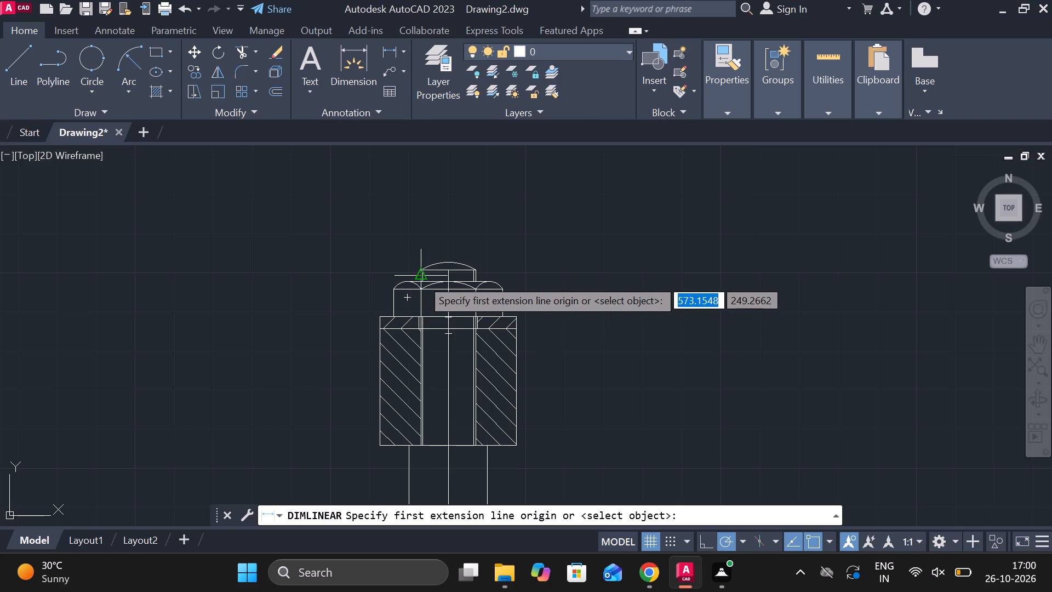
{"action": "scroll", "coordinate": [421, 278], "scroll_direction": "up", "scroll_amount": 3}
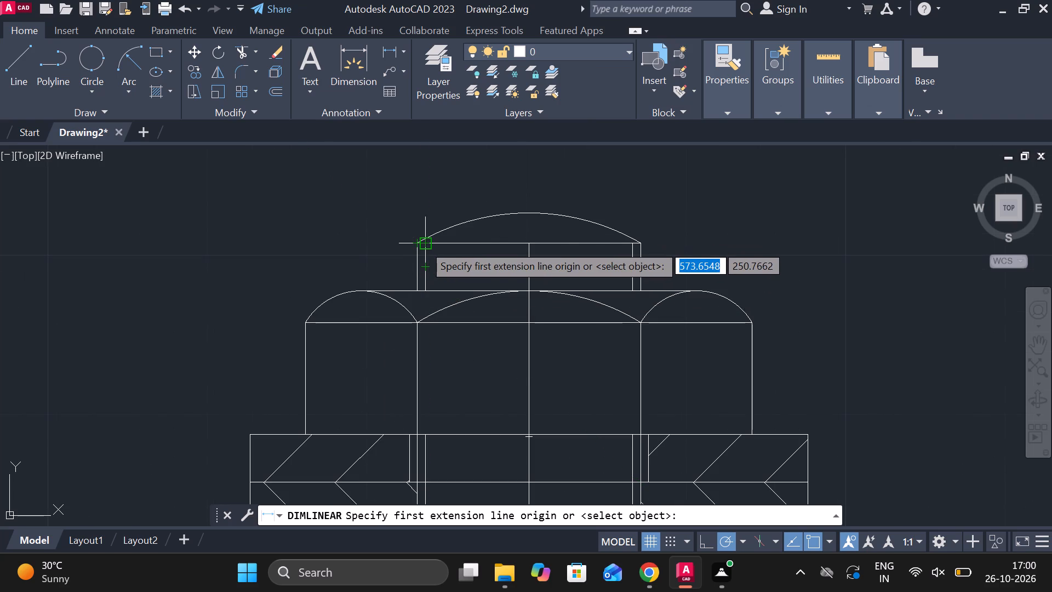
{"action": "left_click", "coordinate": [420, 244]}
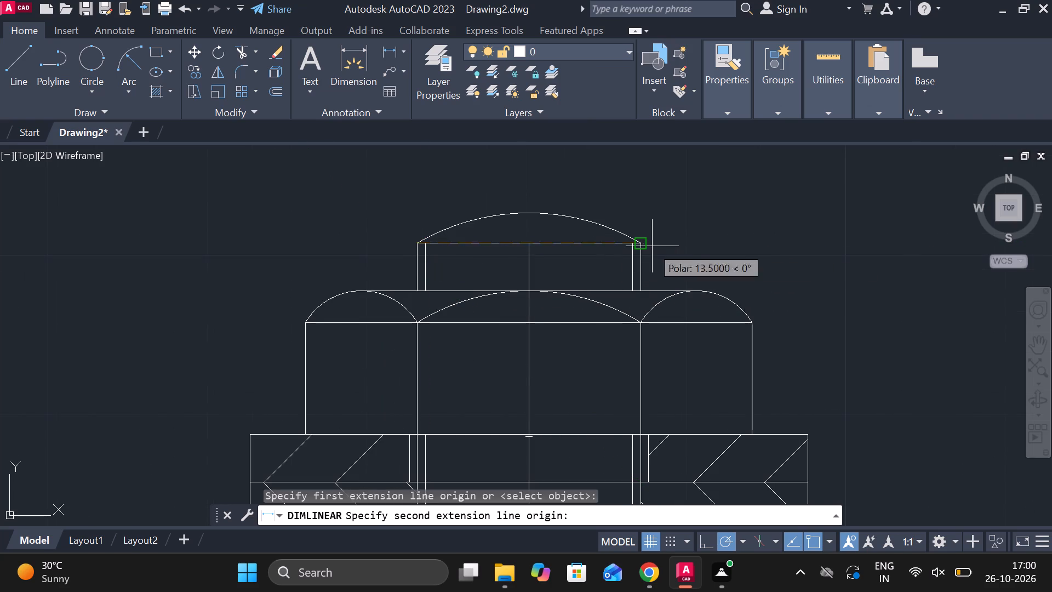
{"action": "left_click", "coordinate": [641, 245]}
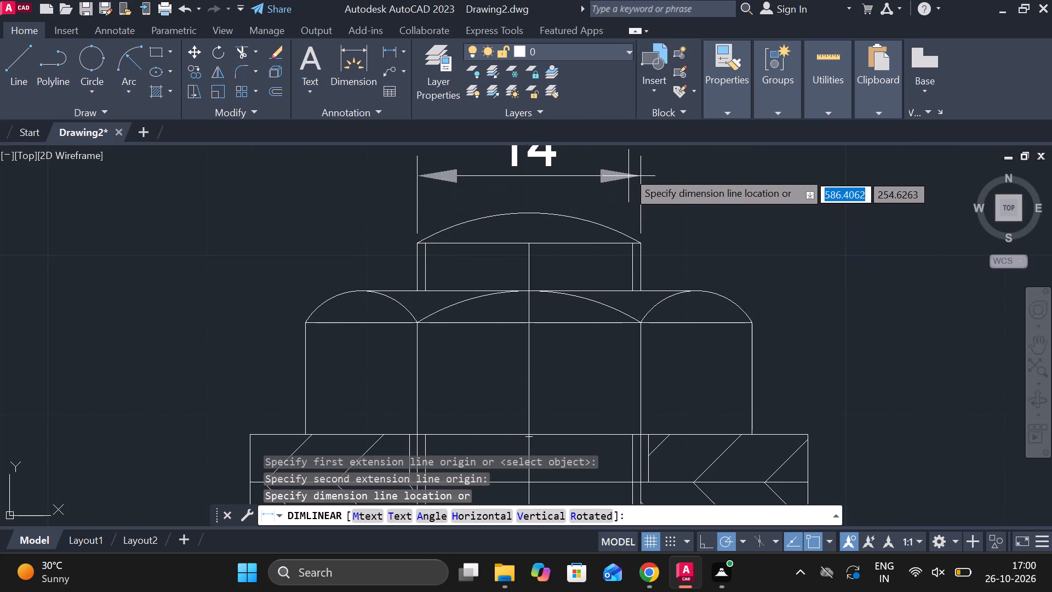
{"action": "scroll", "coordinate": [627, 226], "scroll_direction": "down", "scroll_amount": 2}
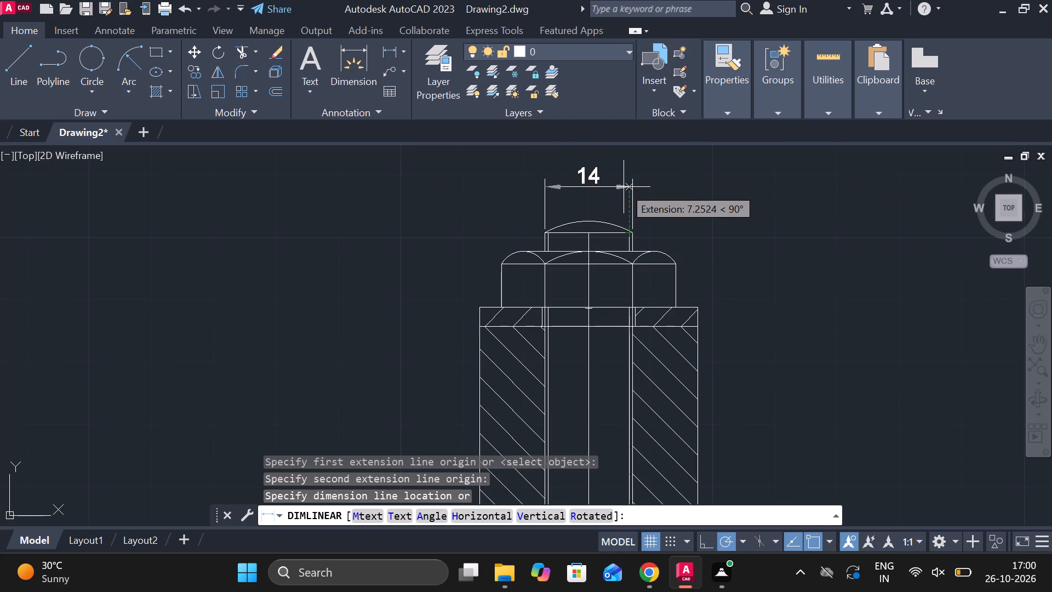
{"action": "left_click", "coordinate": [624, 187]}
Add the prefix M to the text of the bolt tip's width dimension so it reads M14.
{"action": "double_click", "coordinate": [595, 180]}
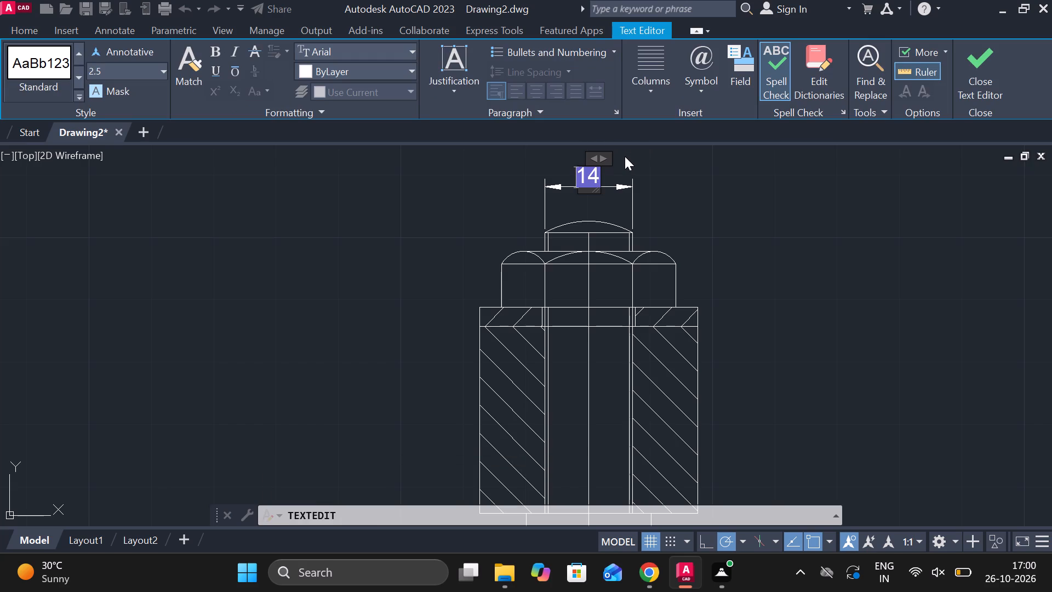
{"action": "key", "text": "m"}
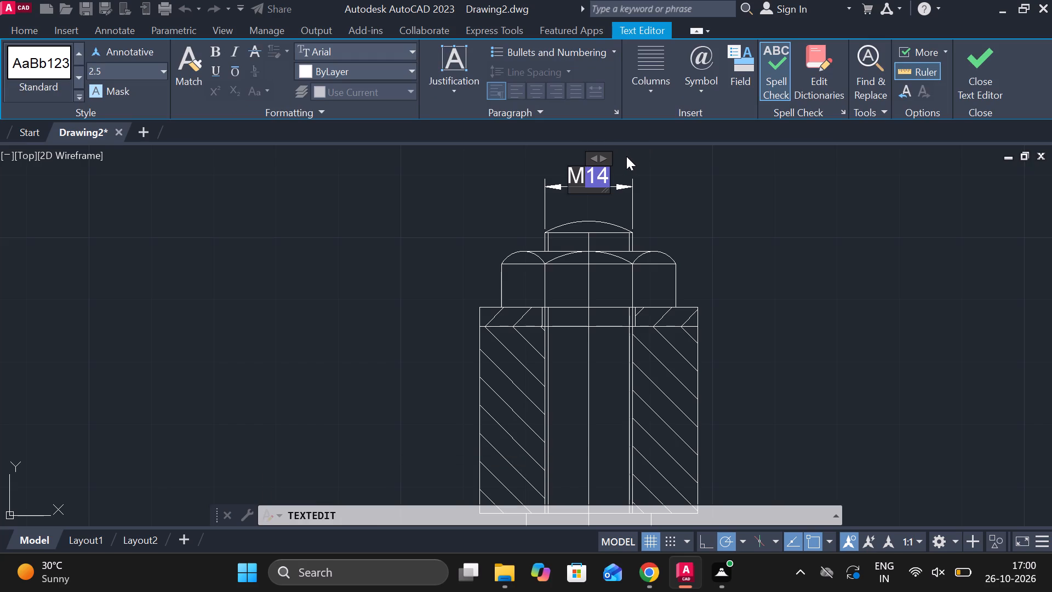
{"action": "left_click", "coordinate": [785, 248]}
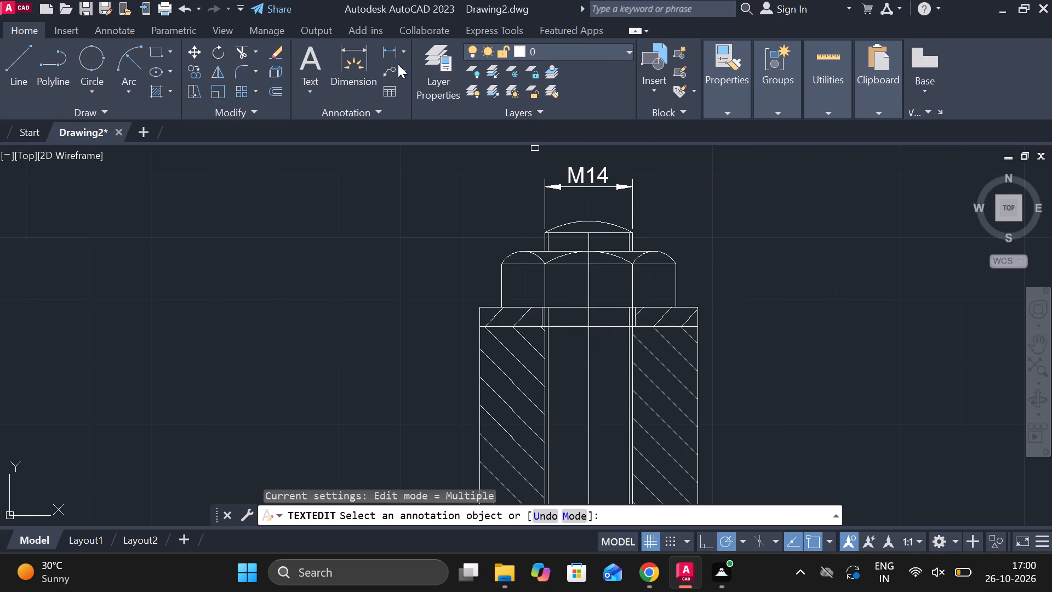
Add a vertical linear dimension for the top nut's height, from the washer's upper face to the nut's crown, placed right of the bolt.
{"action": "left_click", "coordinate": [394, 49]}
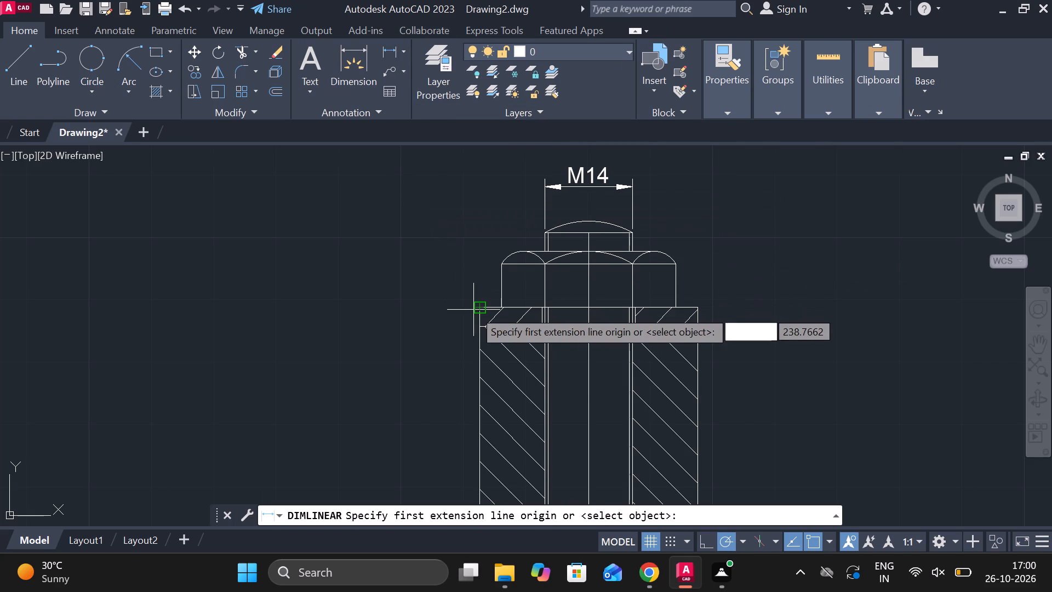
{"action": "left_click", "coordinate": [502, 307]}
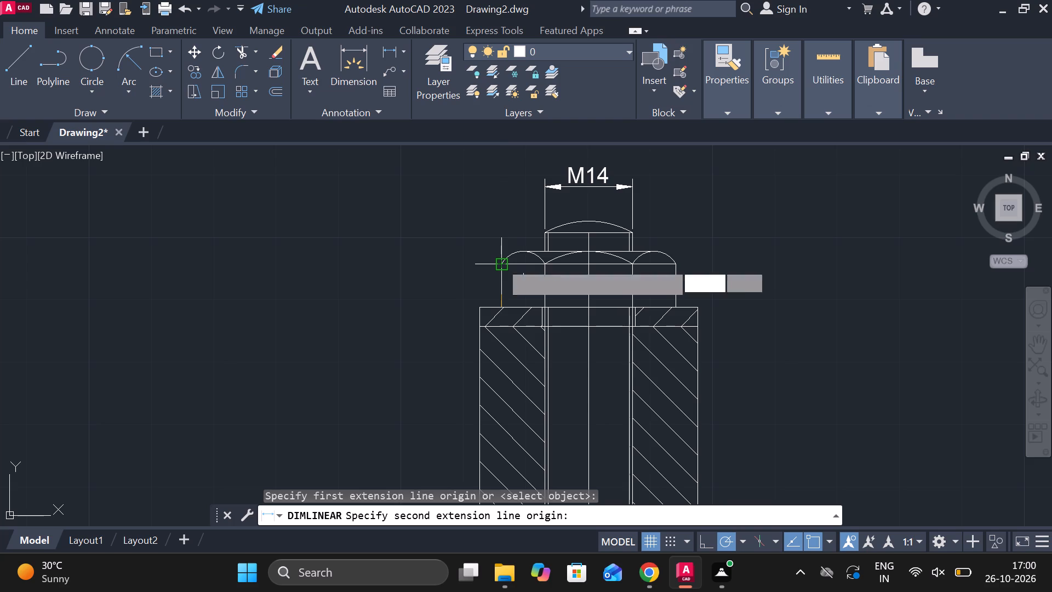
{"action": "scroll", "coordinate": [522, 252], "scroll_direction": "up", "scroll_amount": 3}
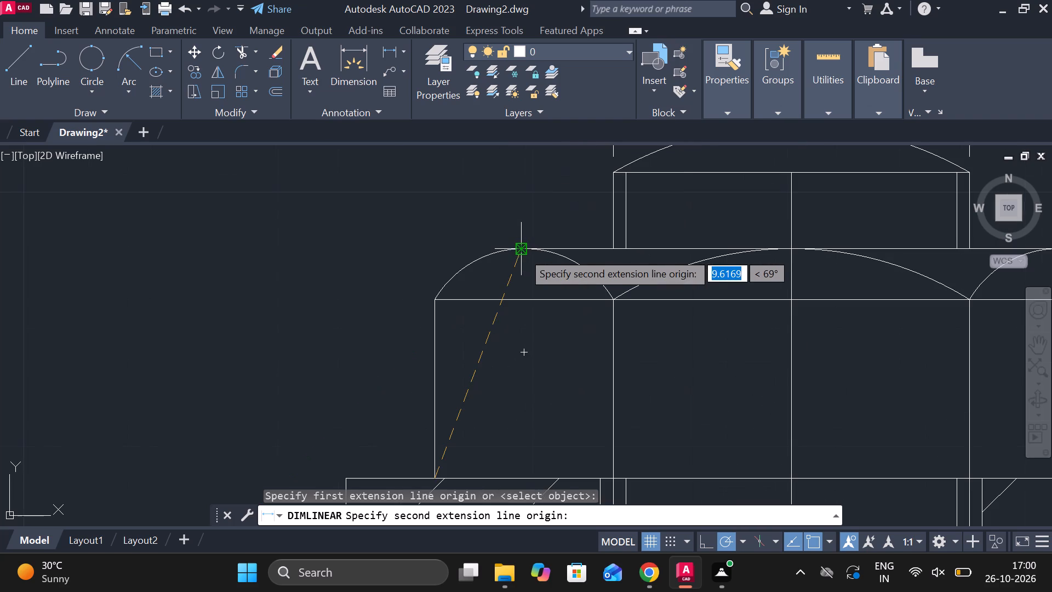
{"action": "left_click", "coordinate": [519, 252]}
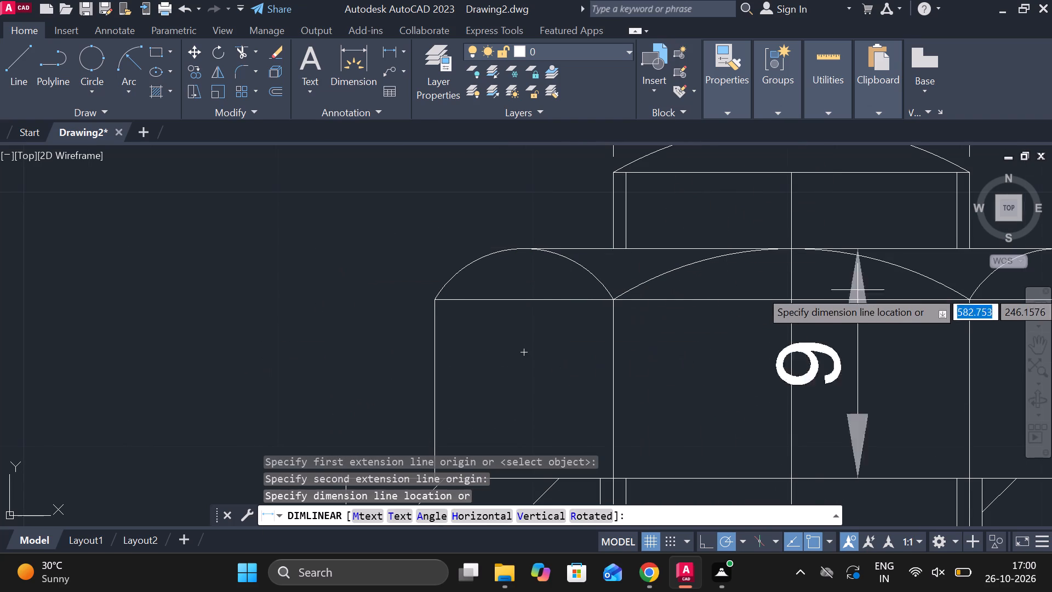
{"action": "scroll", "coordinate": [967, 294], "scroll_direction": "down", "scroll_amount": 3}
{"action": "scroll", "coordinate": [627, 279], "scroll_direction": "down", "scroll_amount": 3}
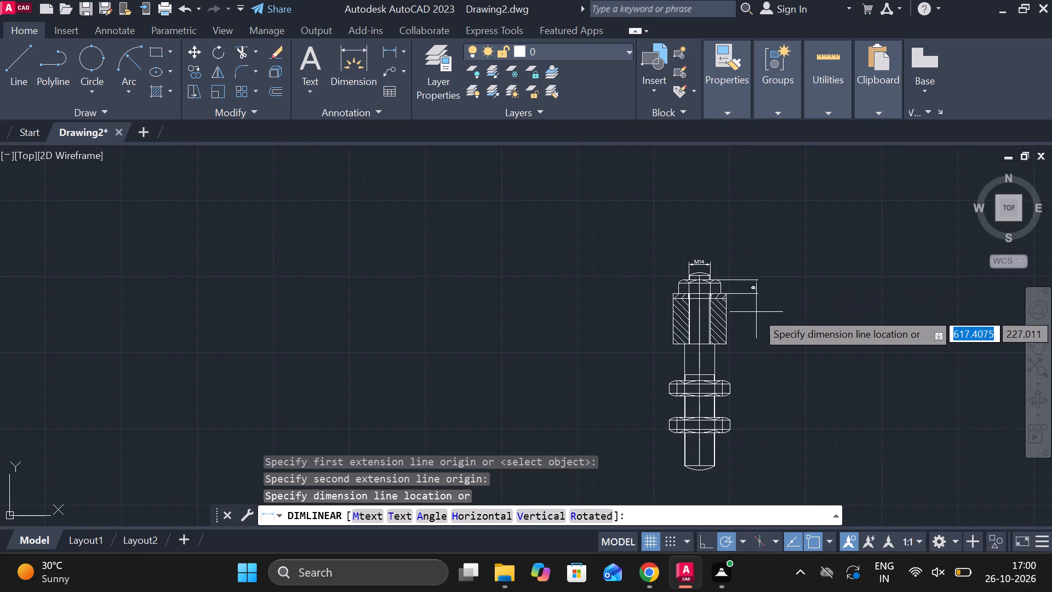
{"action": "scroll", "coordinate": [752, 305], "scroll_direction": "up", "scroll_amount": 3}
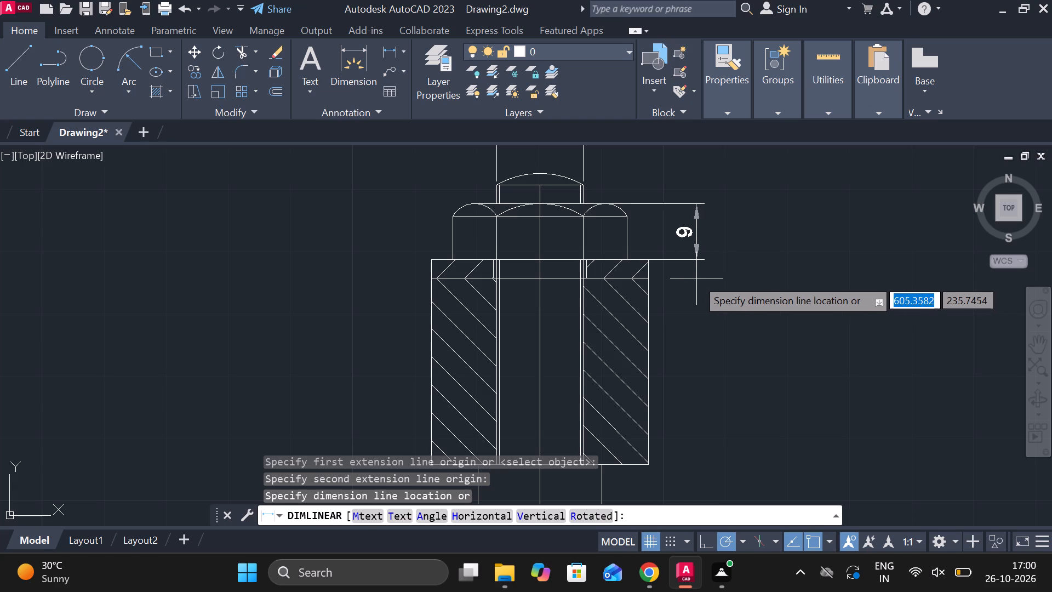
{"action": "left_click", "coordinate": [685, 278]}
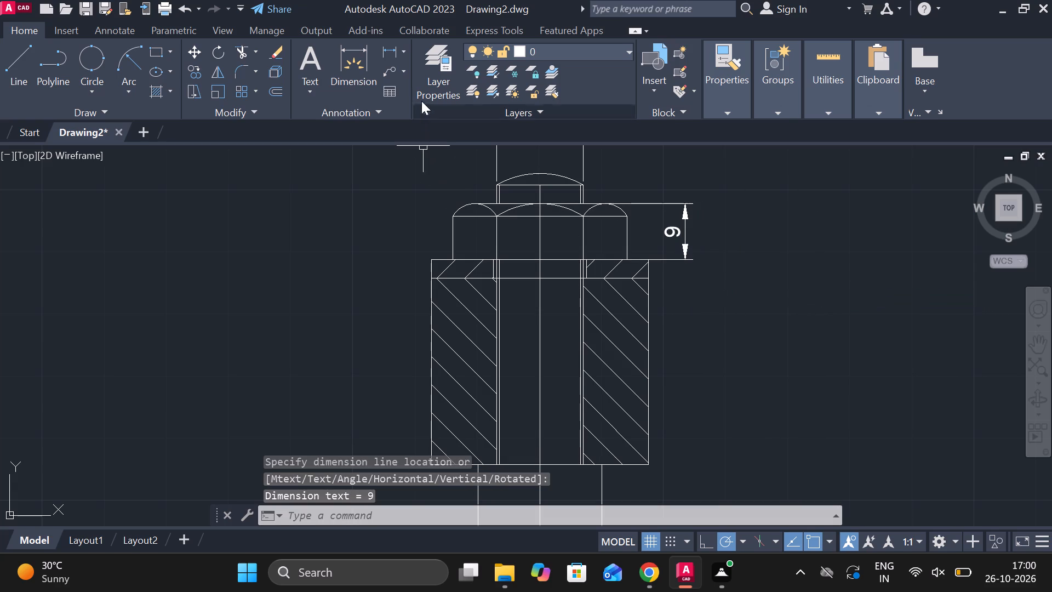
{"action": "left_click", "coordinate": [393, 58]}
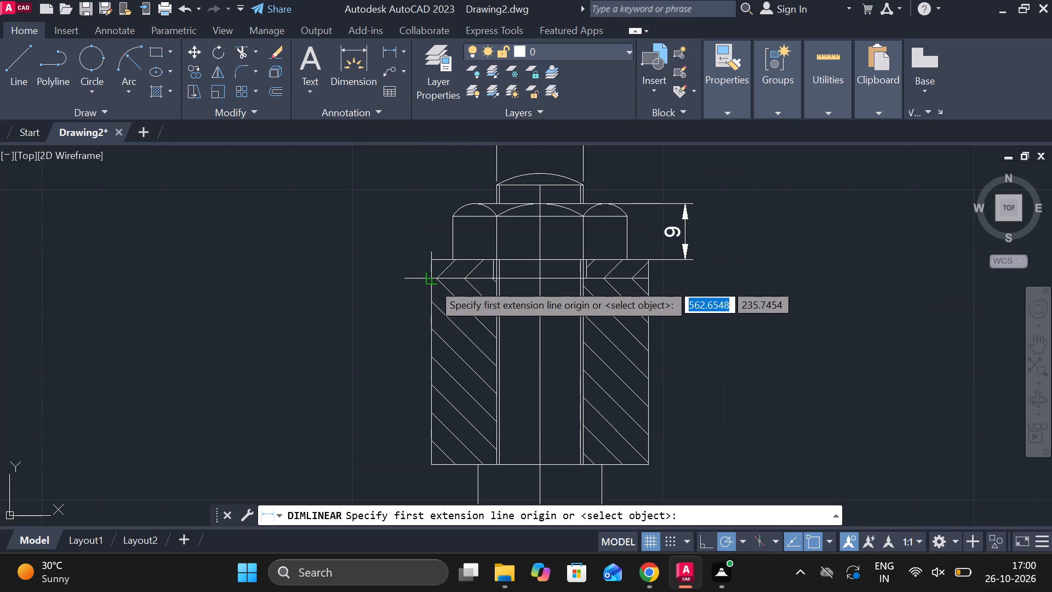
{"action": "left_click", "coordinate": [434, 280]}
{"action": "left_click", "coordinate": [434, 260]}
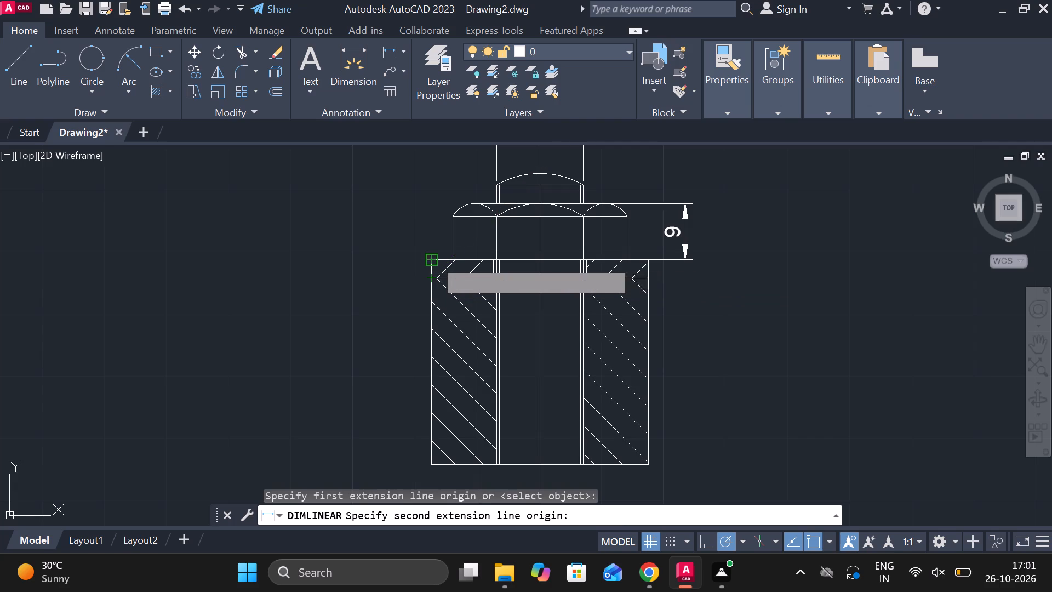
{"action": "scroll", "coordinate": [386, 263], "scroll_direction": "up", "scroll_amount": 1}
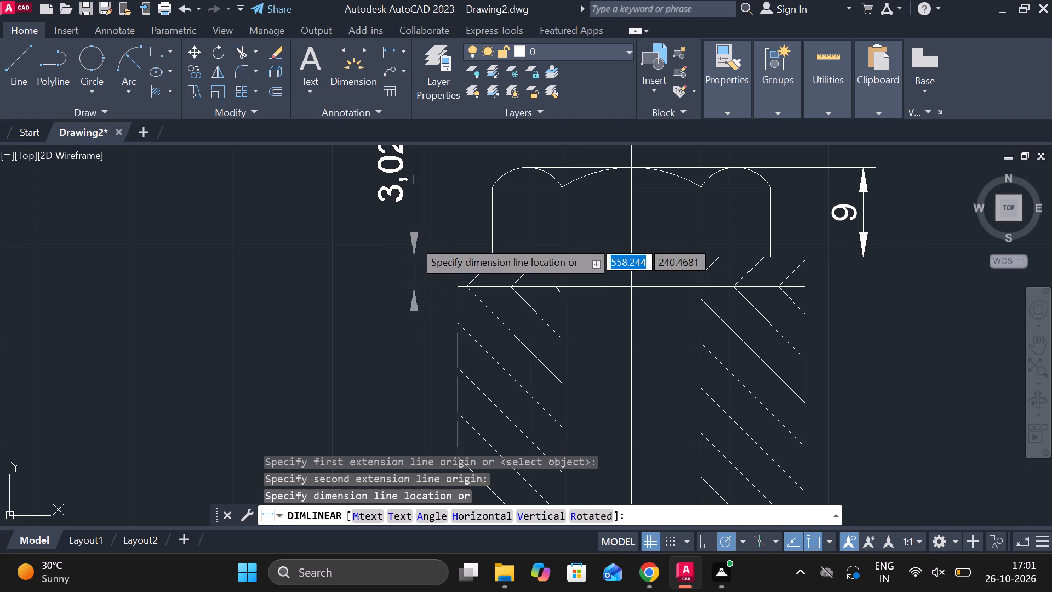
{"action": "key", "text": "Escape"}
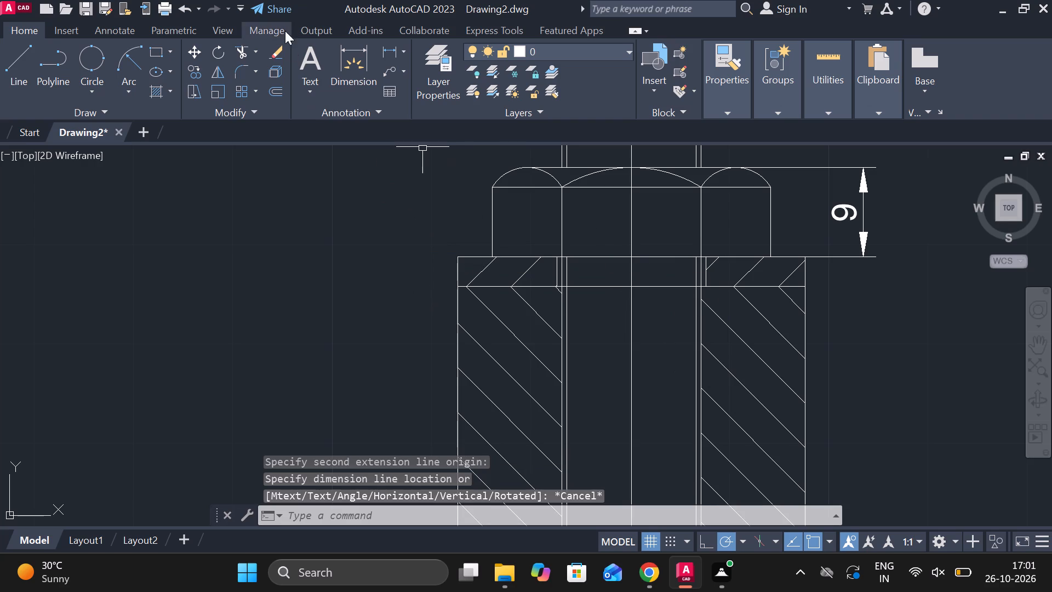
Add a vertical linear dimension for the thickness of the washer plate under the top nut, placed just left of it.
{"action": "left_click", "coordinate": [387, 48]}
{"action": "scroll", "coordinate": [470, 267], "scroll_direction": "up", "scroll_amount": 2}
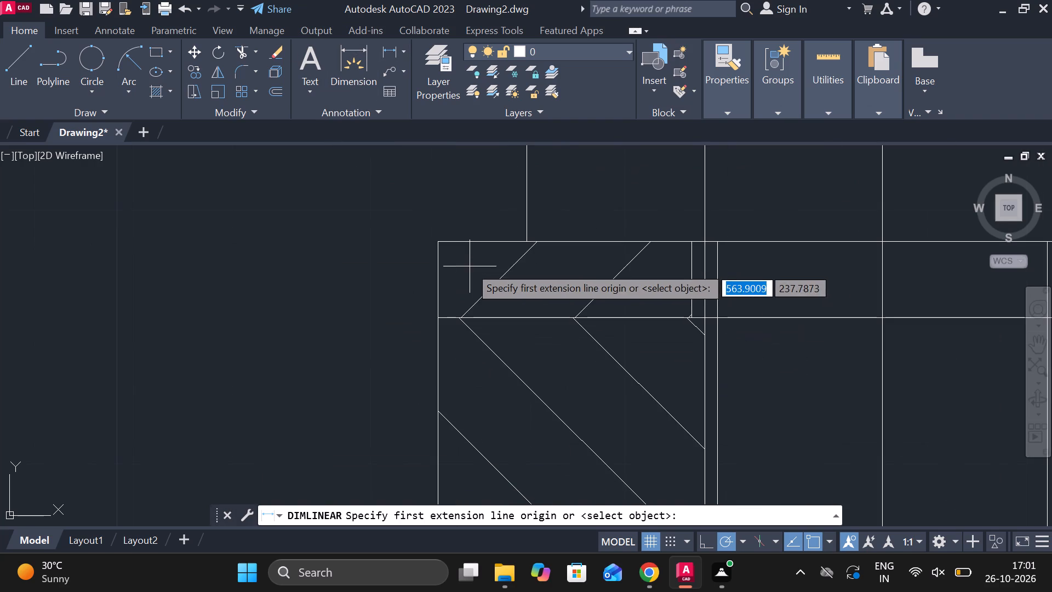
{"action": "left_click", "coordinate": [434, 241]}
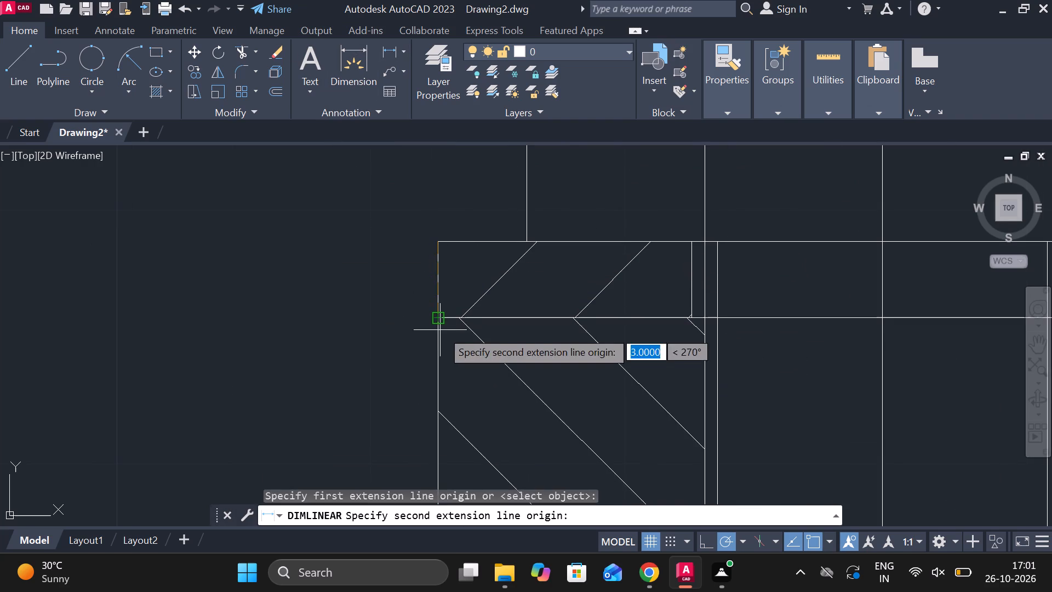
{"action": "left_click", "coordinate": [441, 317]}
{"action": "left_click", "coordinate": [387, 315]}
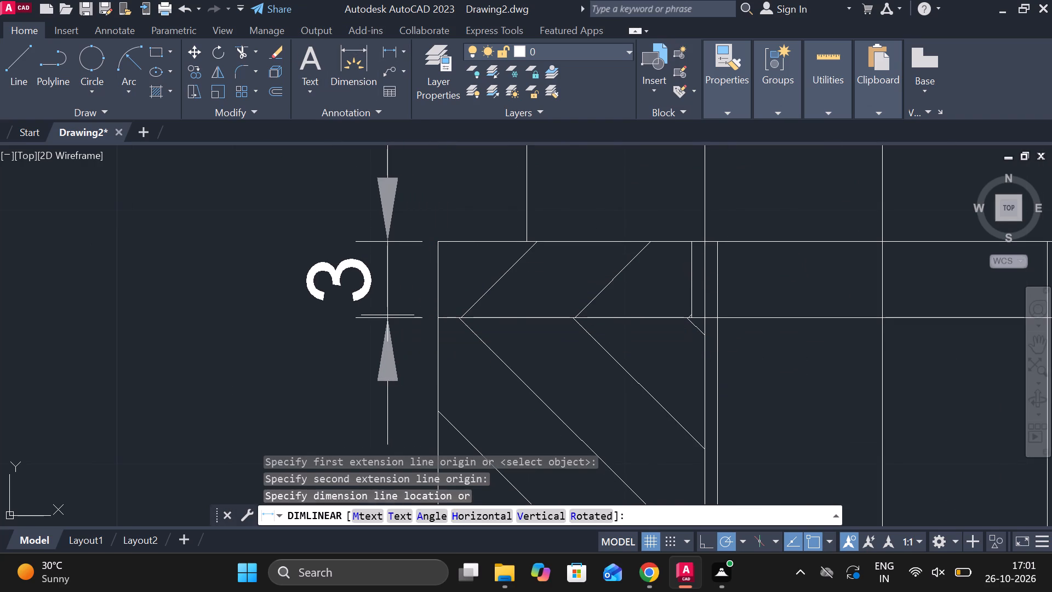
Add a vertical linear dimension for the hatched sleeve's height below the washer, placed close to its left edge.
{"action": "scroll", "coordinate": [524, 248], "scroll_direction": "down", "scroll_amount": 3}
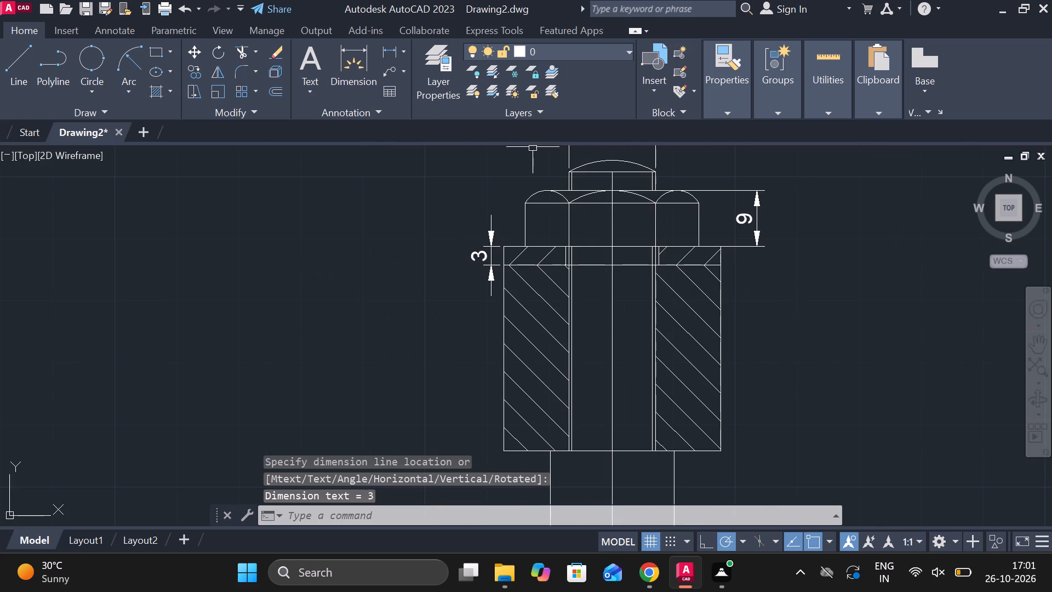
{"action": "left_click", "coordinate": [387, 52]}
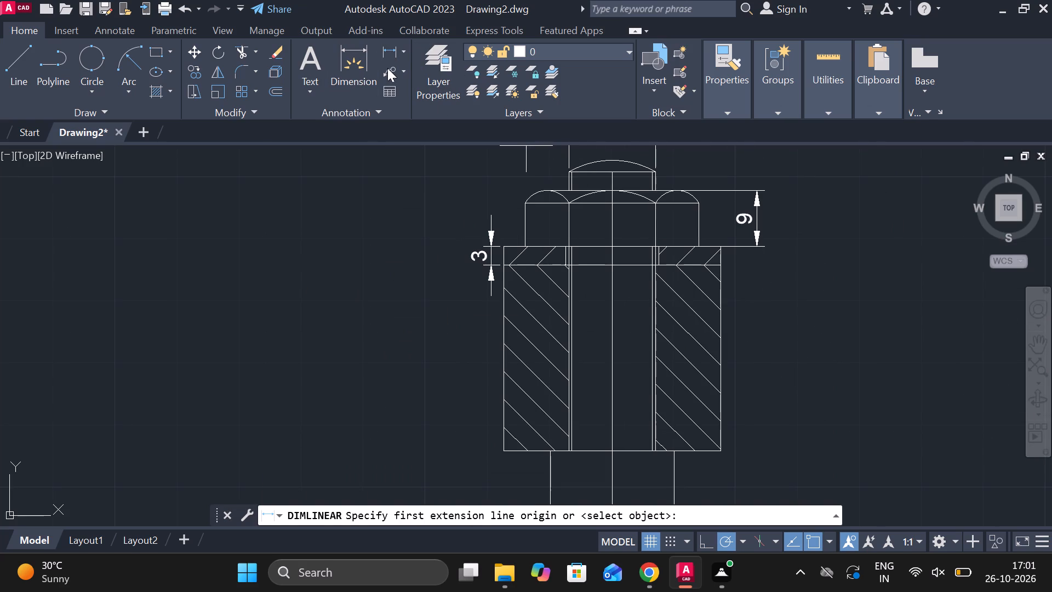
{"action": "scroll", "coordinate": [518, 263], "scroll_direction": "up", "scroll_amount": 2}
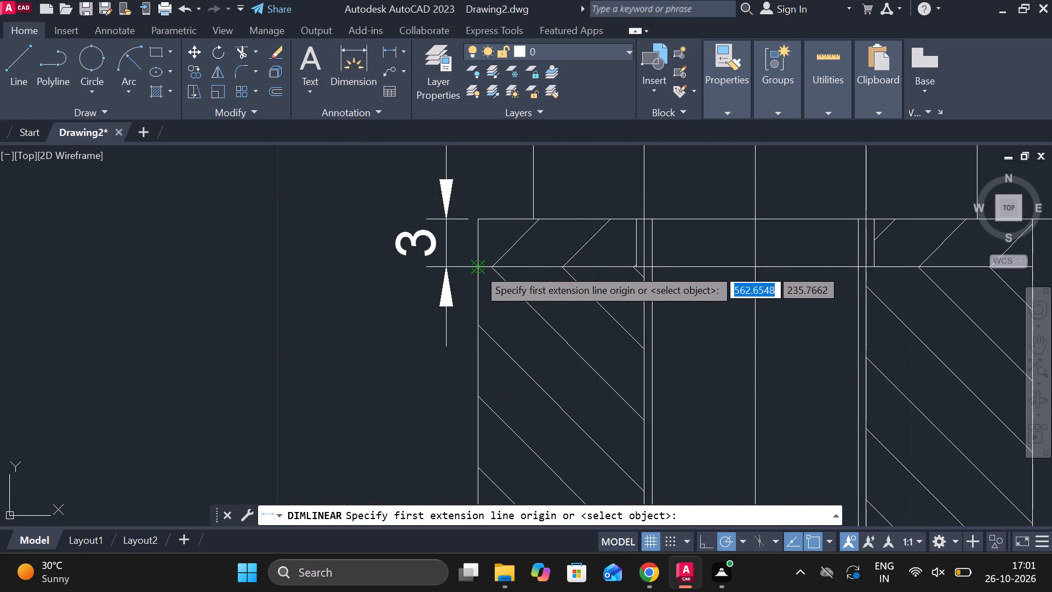
{"action": "left_click", "coordinate": [473, 268]}
{"action": "scroll", "coordinate": [512, 344], "scroll_direction": "down", "scroll_amount": 3}
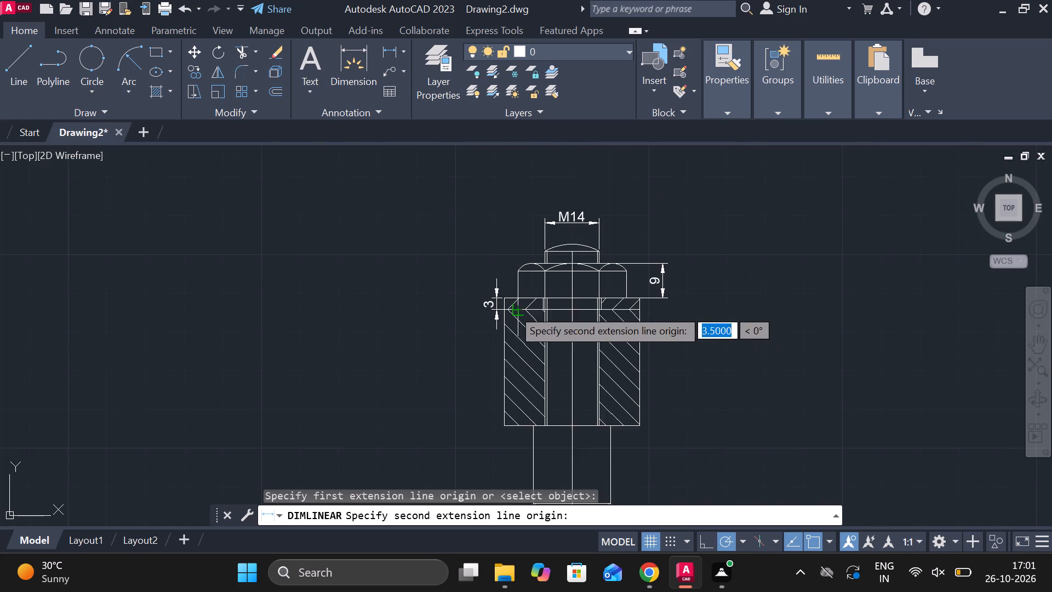
{"action": "left_click", "coordinate": [506, 423]}
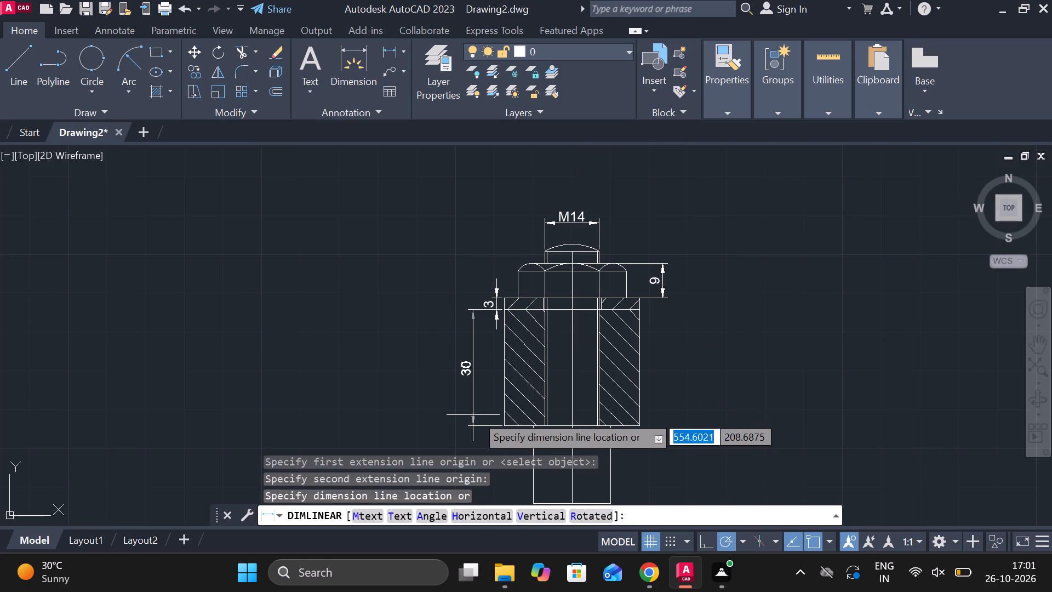
{"action": "left_click", "coordinate": [496, 417]}
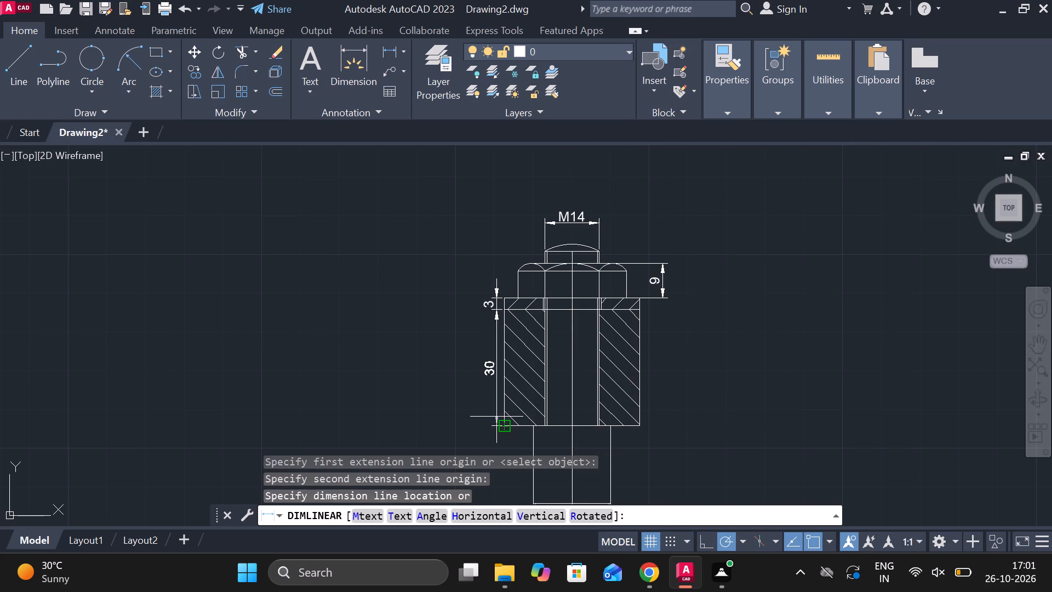
Move the hatched sleeve's height dimension slightly farther left, clear of the sleeve's edge, keeping its text as it is.
{"action": "scroll", "coordinate": [511, 353], "scroll_direction": "up", "scroll_amount": 2}
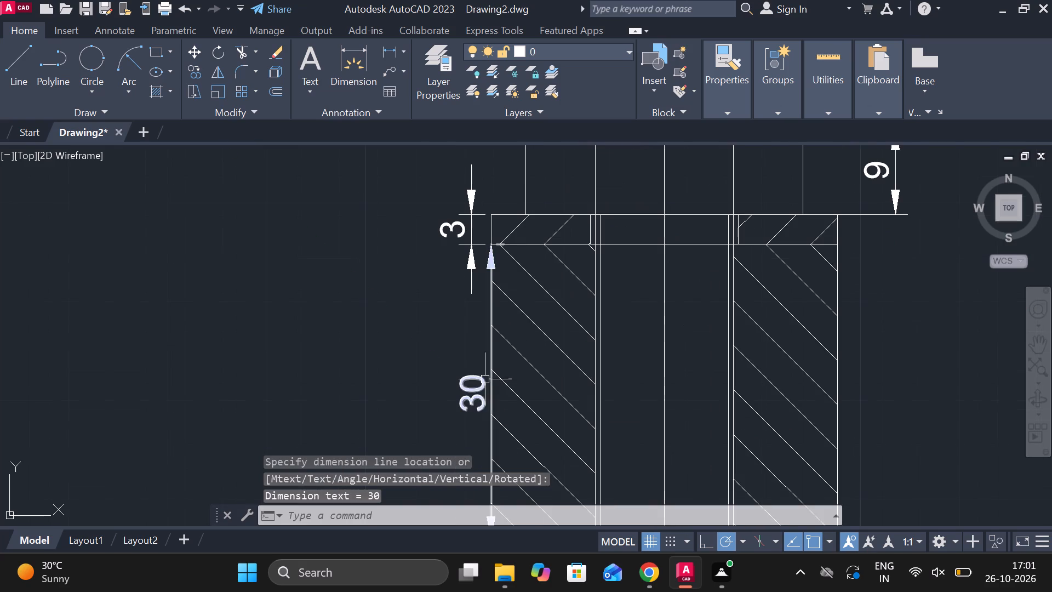
{"action": "left_click", "coordinate": [477, 391]}
{"action": "left_click", "coordinate": [472, 397]}
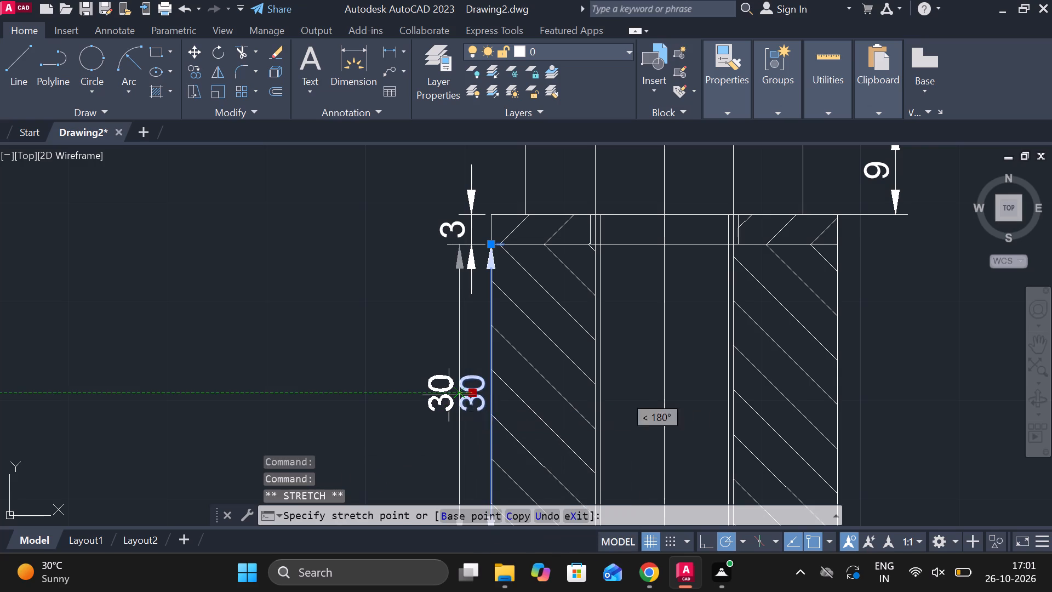
{"action": "double_click", "coordinate": [448, 395]}
{"action": "scroll", "coordinate": [471, 320], "scroll_direction": "down", "scroll_amount": 3}
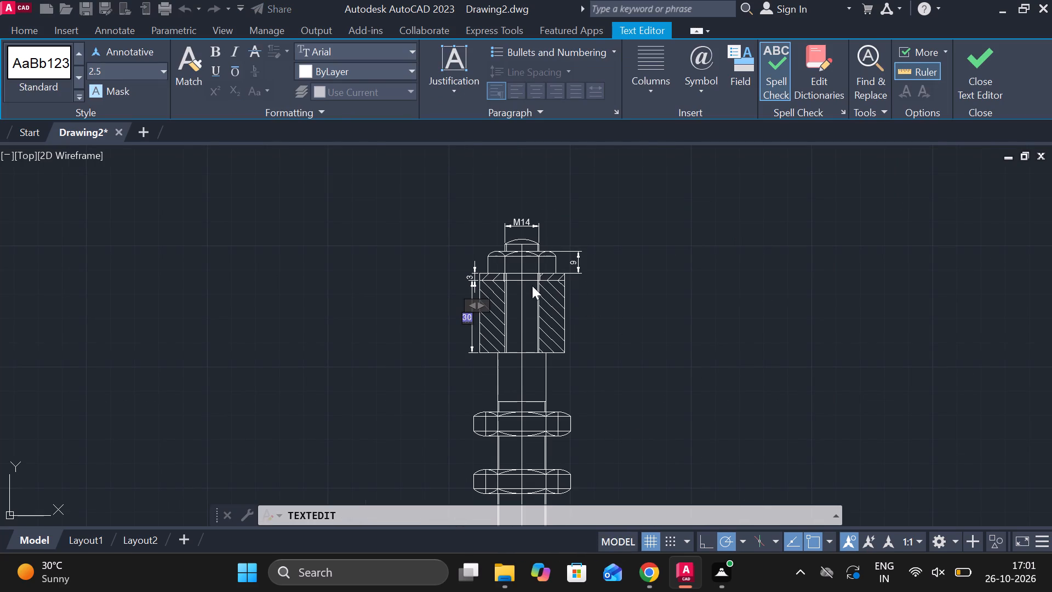
{"action": "left_click", "coordinate": [989, 73]}
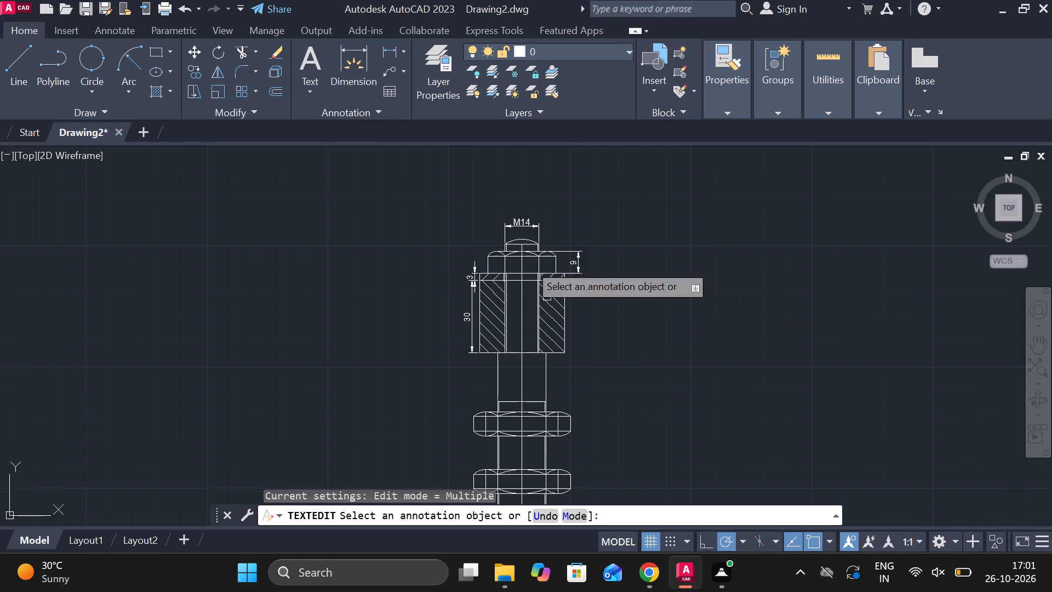
Add a vertical linear dimension from the hatched sleeve's bottom to the base of the domed tip, placed right of the nut height dimension.
{"action": "left_click", "coordinate": [394, 45]}
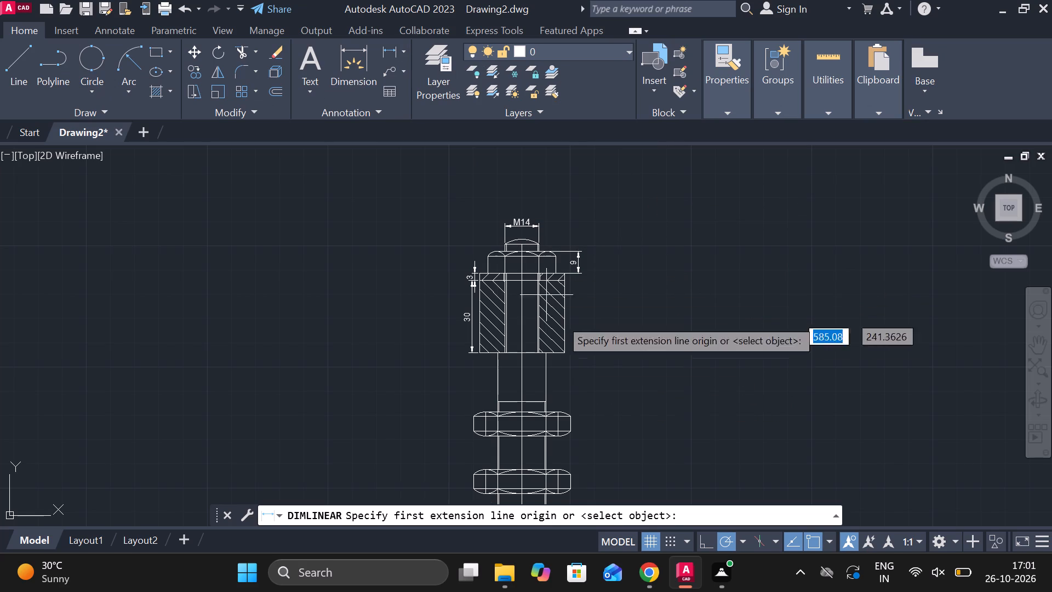
{"action": "scroll", "coordinate": [579, 313], "scroll_direction": "up", "scroll_amount": 2}
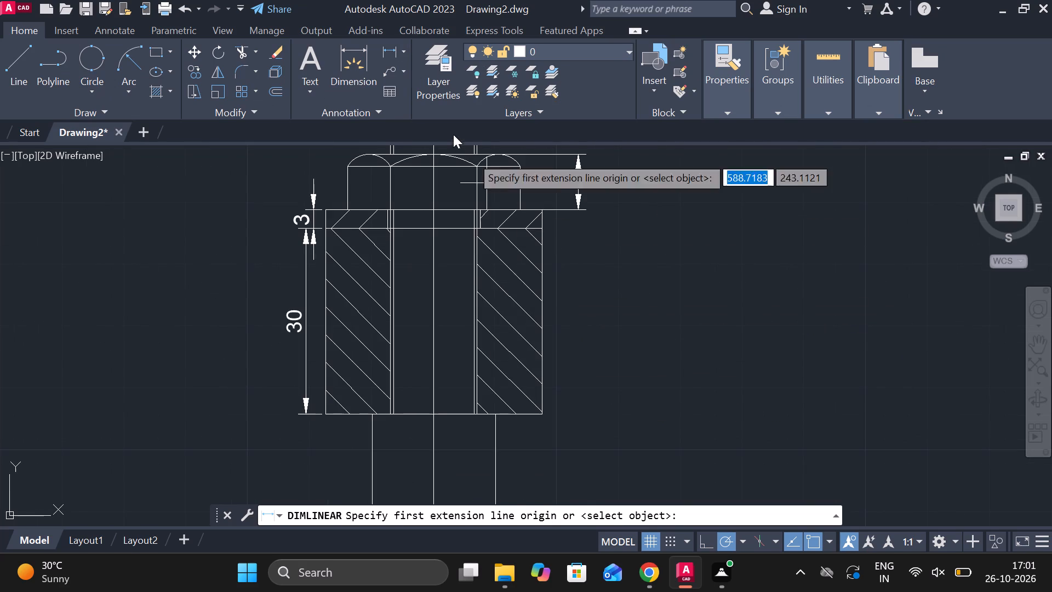
{"action": "left_click", "coordinate": [537, 414]}
{"action": "scroll", "coordinate": [562, 337], "scroll_direction": "down", "scroll_amount": 3}
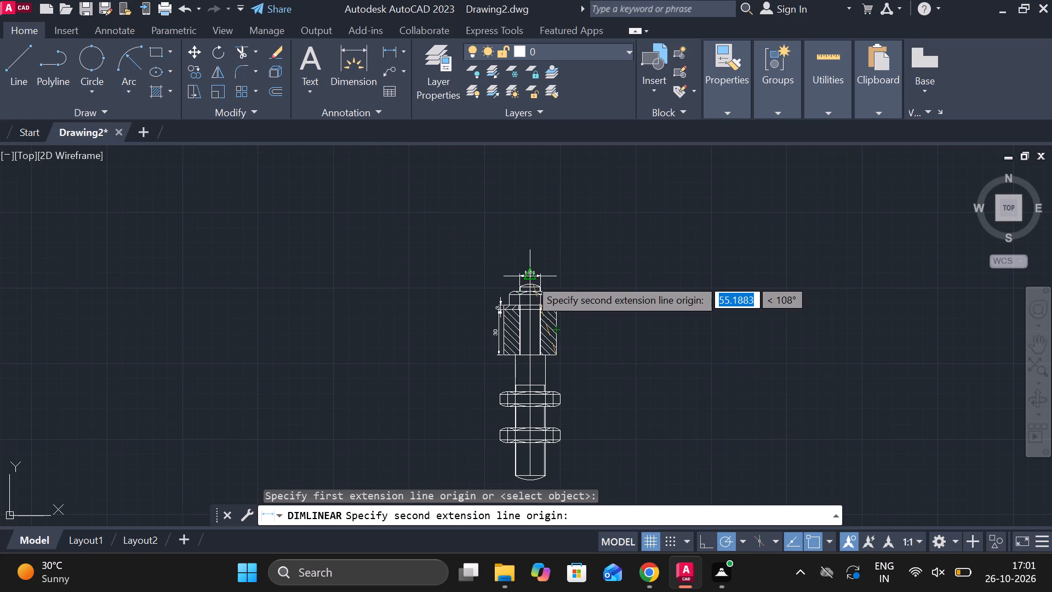
{"action": "scroll", "coordinate": [529, 278], "scroll_direction": "up", "scroll_amount": 3}
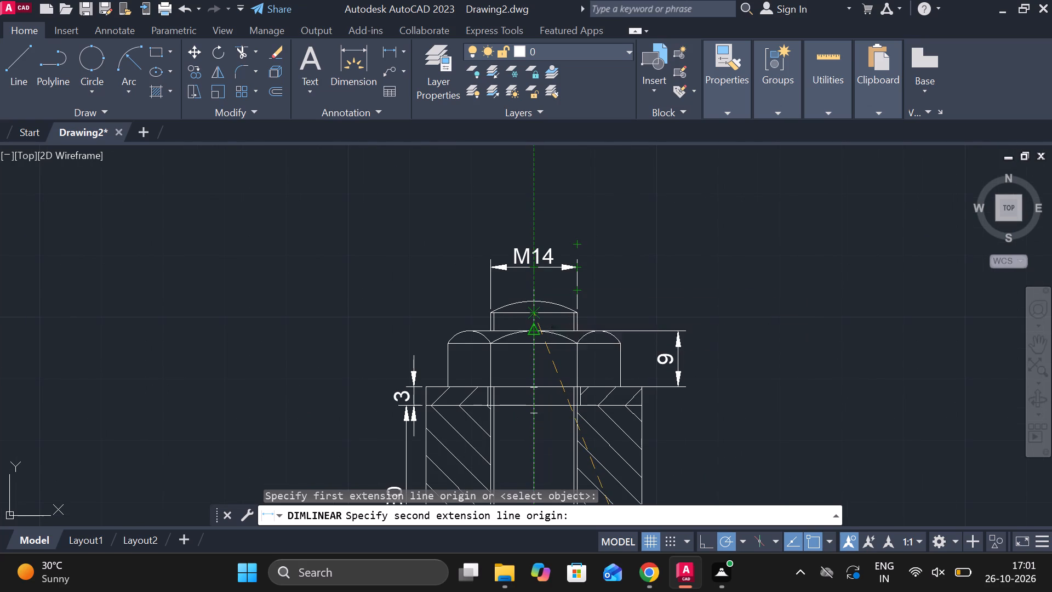
{"action": "left_click", "coordinate": [536, 312]}
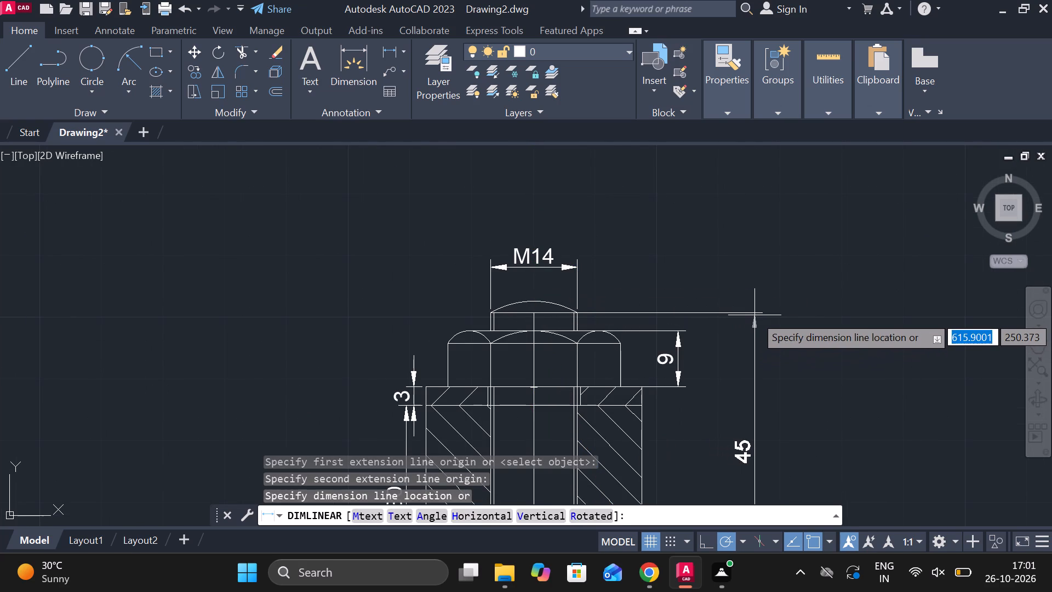
{"action": "scroll", "coordinate": [754, 315], "scroll_direction": "down", "scroll_amount": 2}
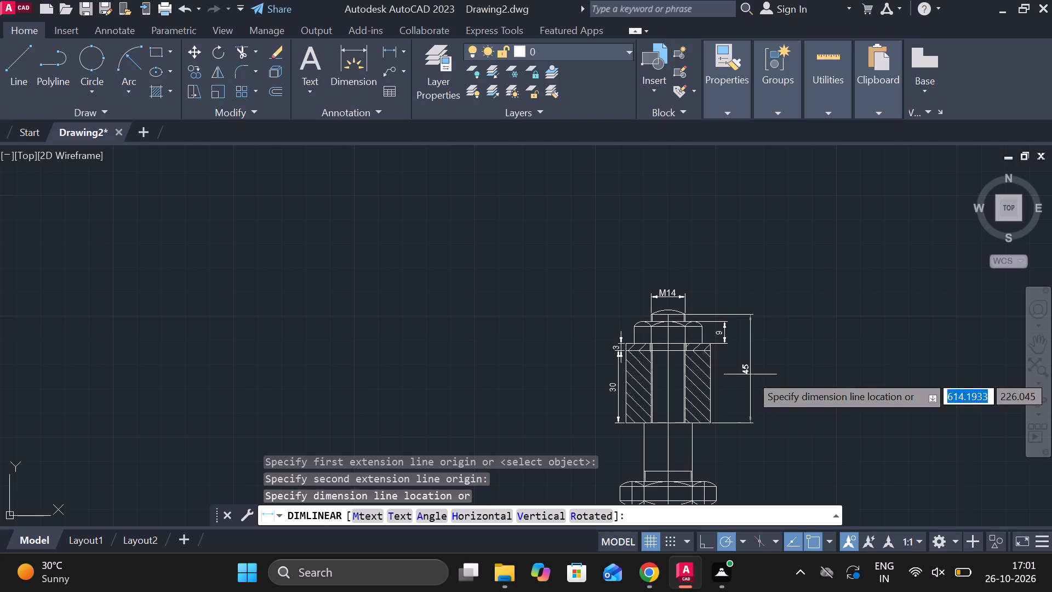
{"action": "left_click", "coordinate": [752, 374]}
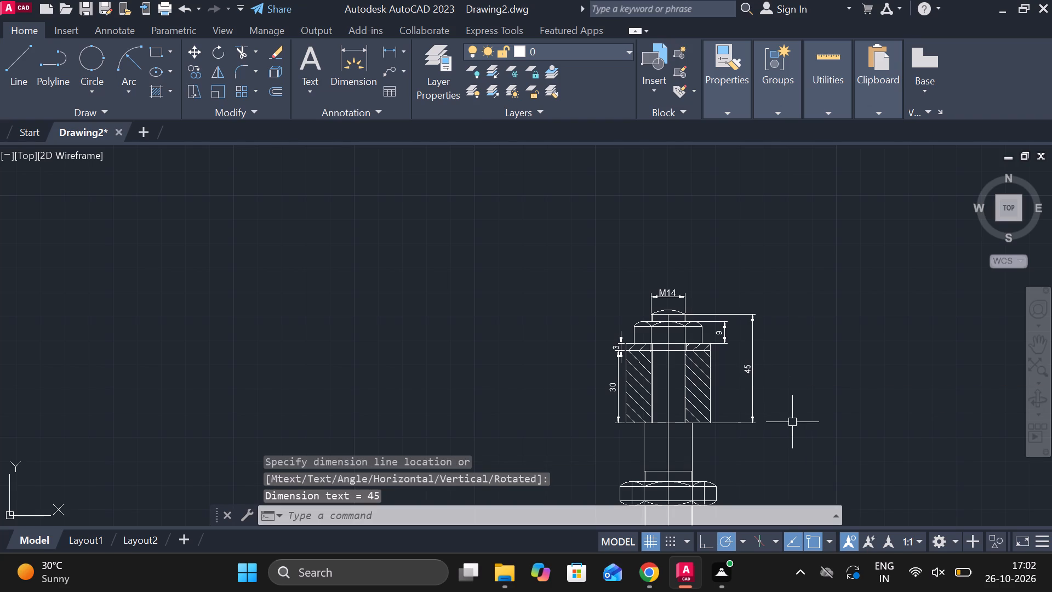
Add a horizontal linear dimension for the hatched sleeve's outer width, placed a short distance below its bottom edge.
{"action": "scroll", "coordinate": [460, 291], "scroll_direction": "down", "scroll_amount": 2}
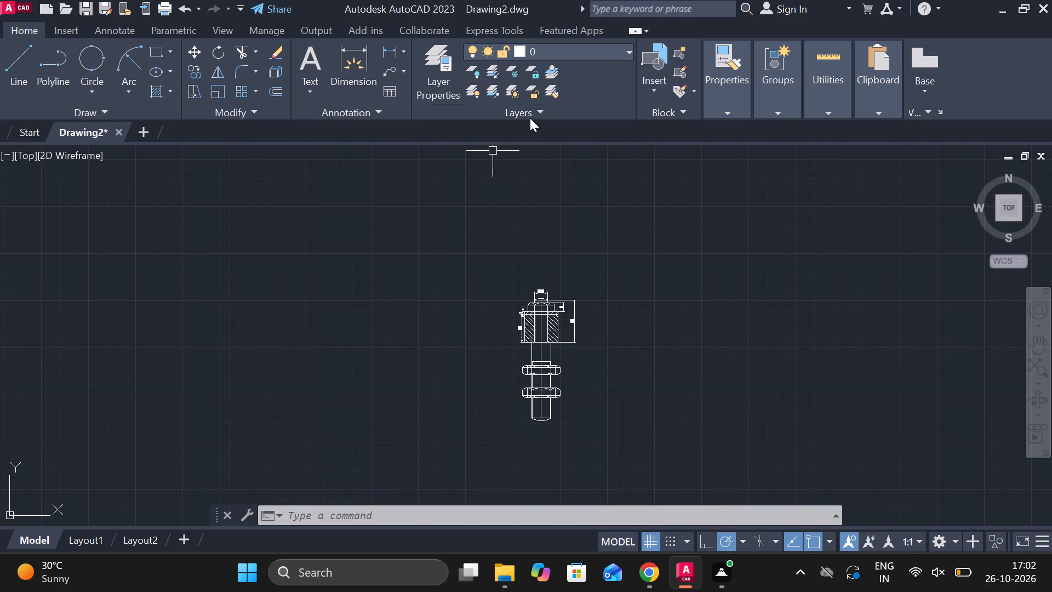
{"action": "left_click", "coordinate": [387, 51]}
{"action": "scroll", "coordinate": [513, 351], "scroll_direction": "up", "scroll_amount": 3}
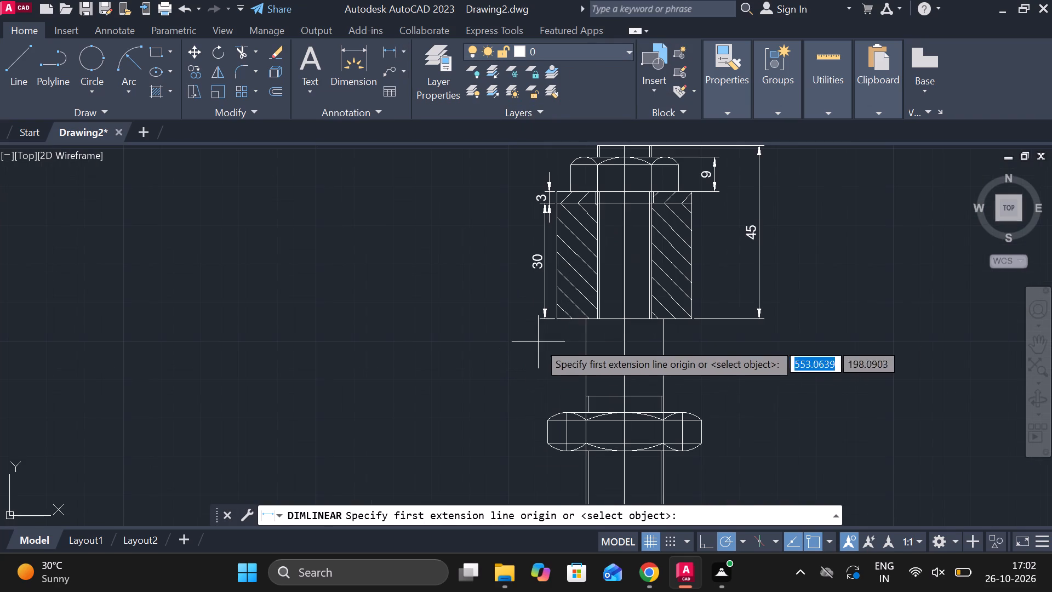
{"action": "left_click", "coordinate": [558, 317]}
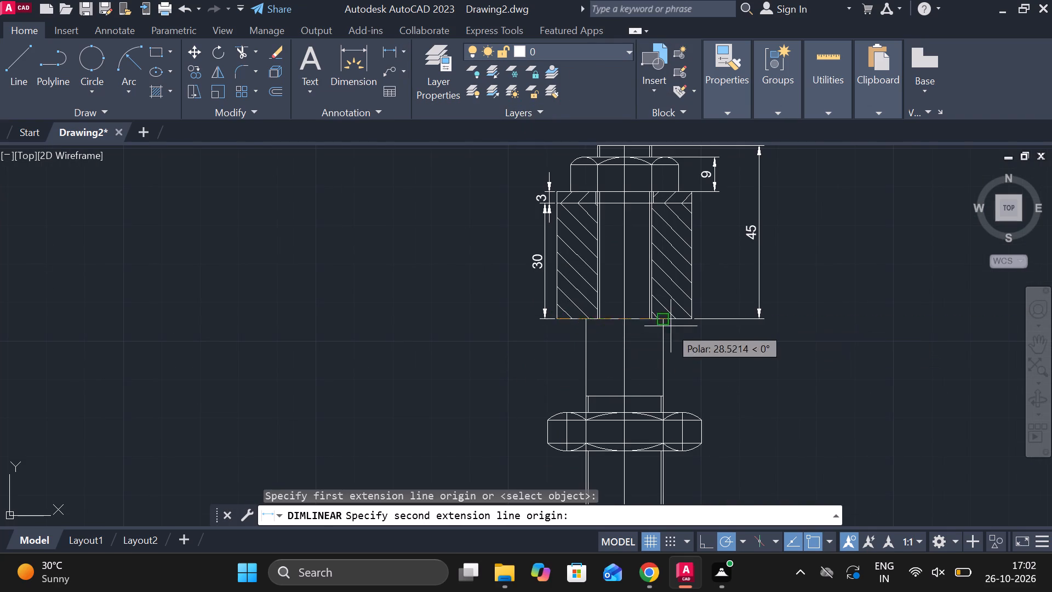
{"action": "left_click", "coordinate": [696, 317]}
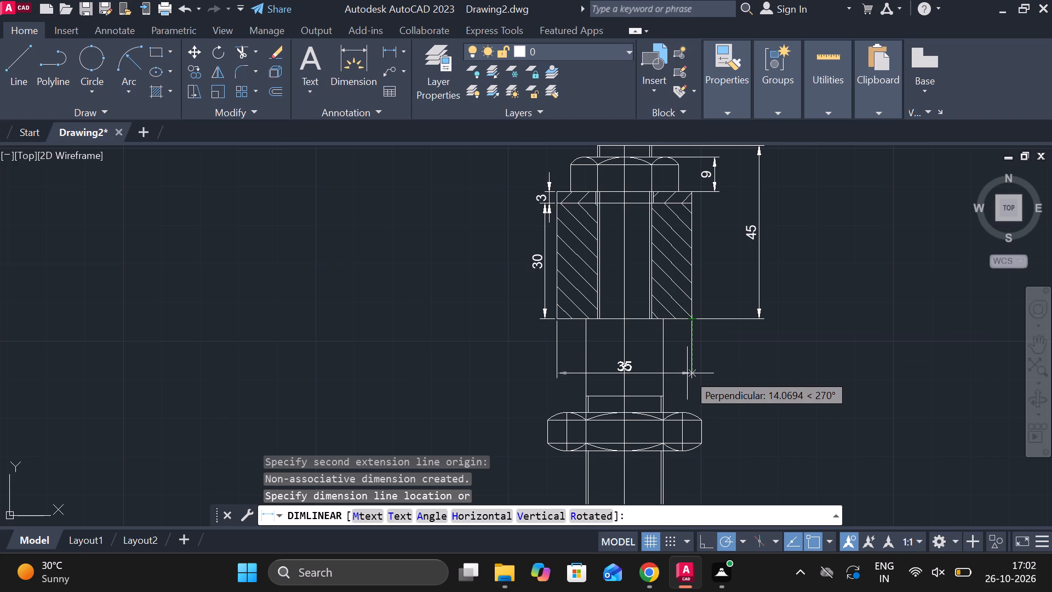
{"action": "left_click", "coordinate": [685, 355]}
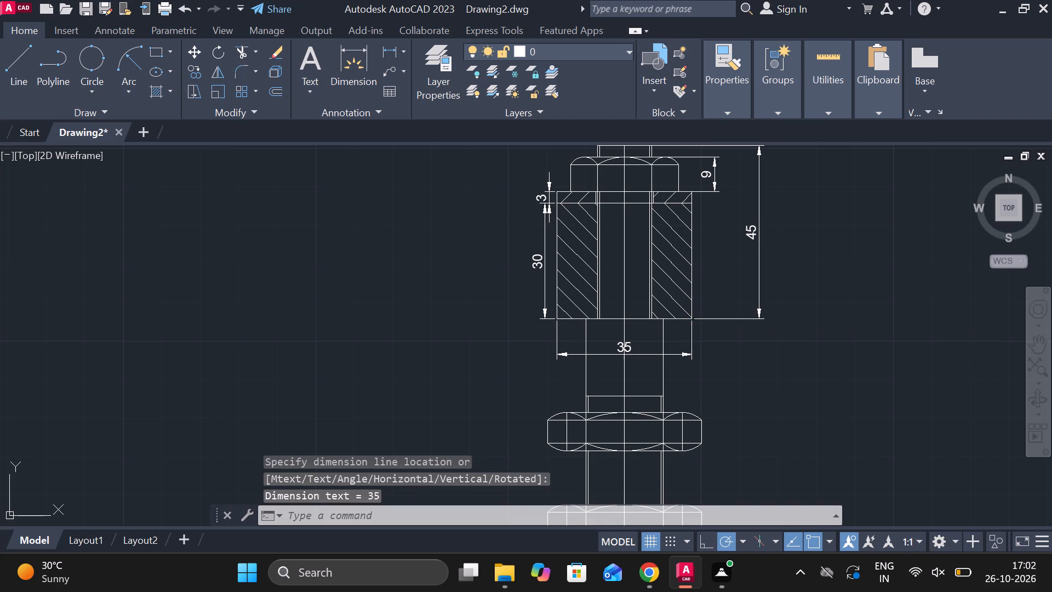
Add a diameter symbol in front of the hatched sleeve's width dimension text, making it Ø35.
{"action": "left_click", "coordinate": [630, 346]}
{"action": "double_click", "coordinate": [630, 346]}
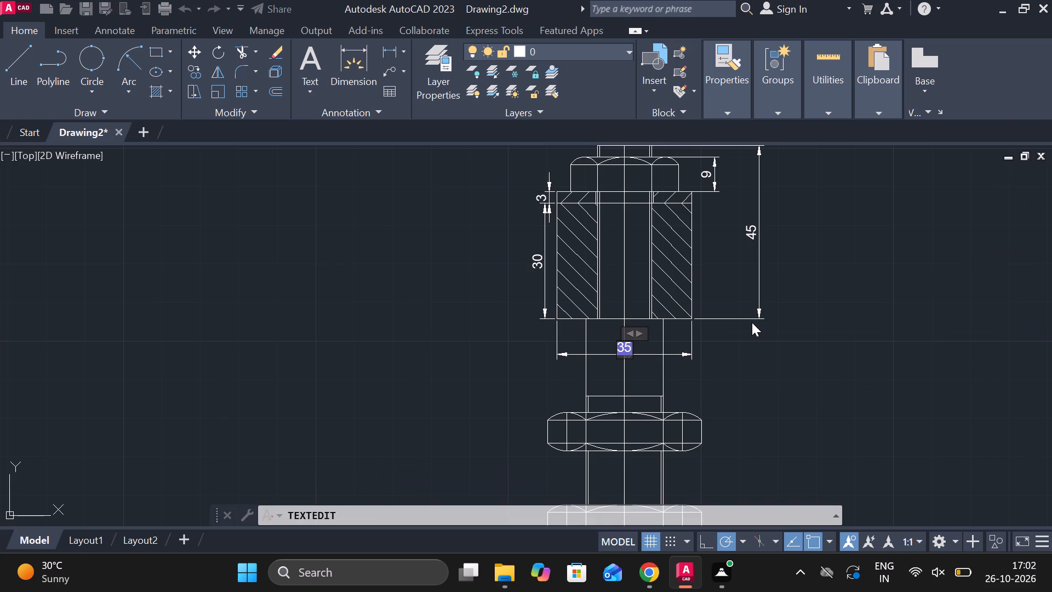
{"action": "left_click", "coordinate": [705, 90]}
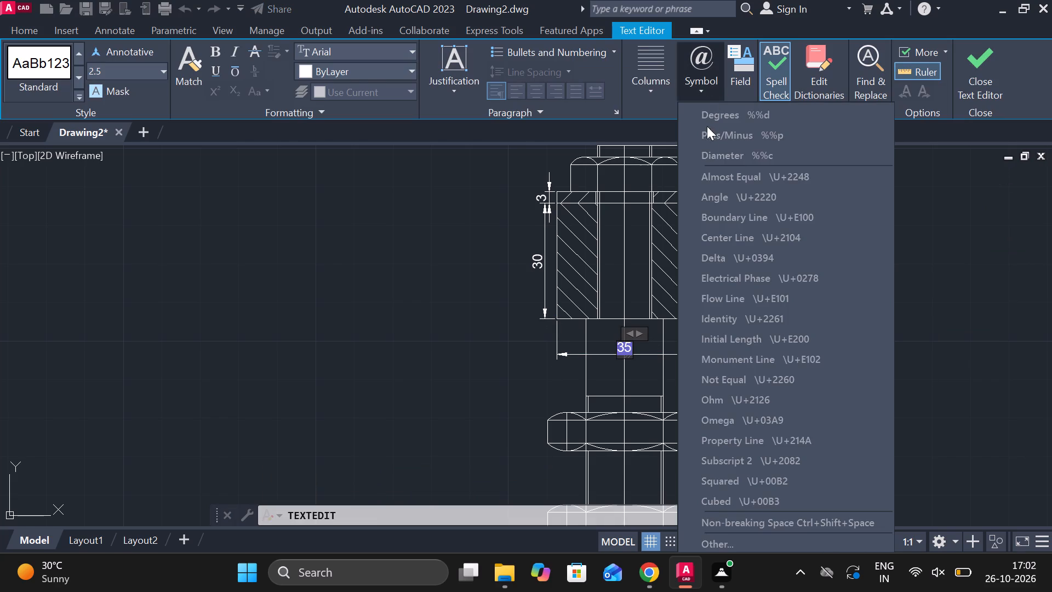
{"action": "left_click", "coordinate": [732, 155]}
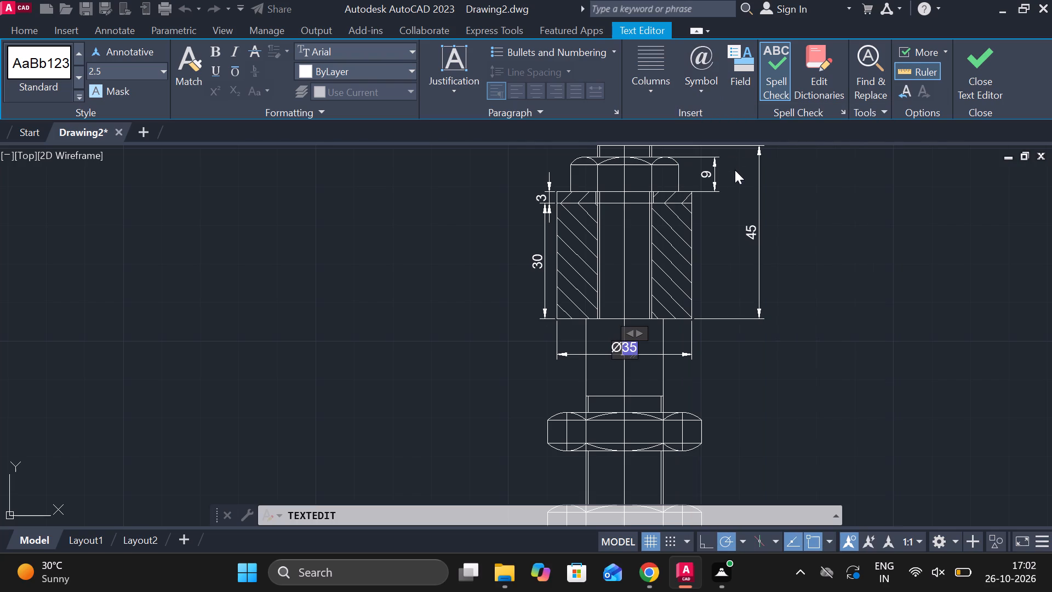
{"action": "left_click", "coordinate": [724, 440]}
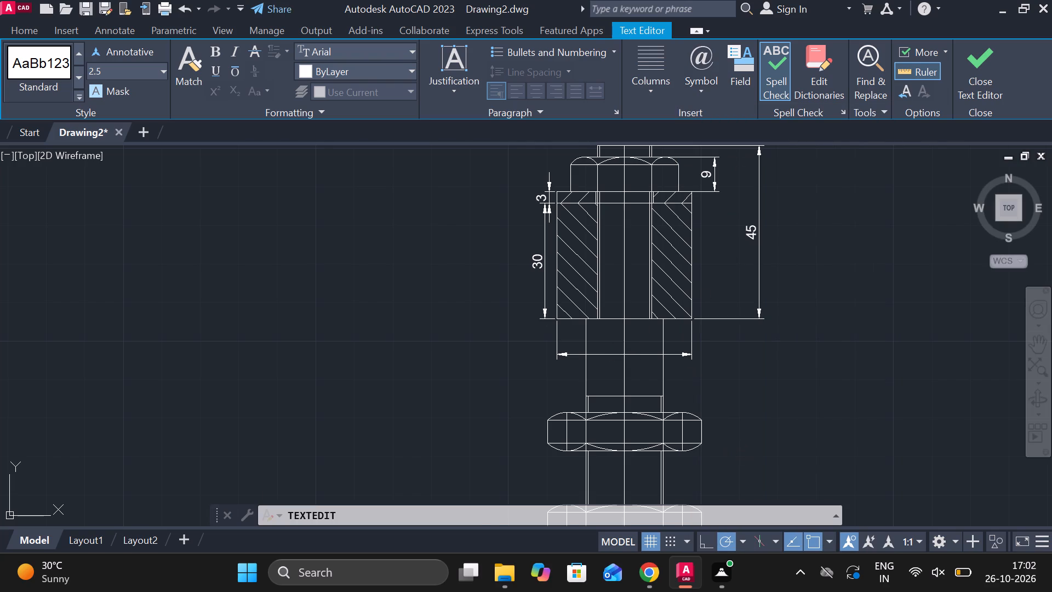
Add a vertical linear dimension from the base of the bottom dome to the thread's upper end line, placed right of the two lower nuts.
{"action": "scroll", "coordinate": [701, 325], "scroll_direction": "down", "scroll_amount": 3}
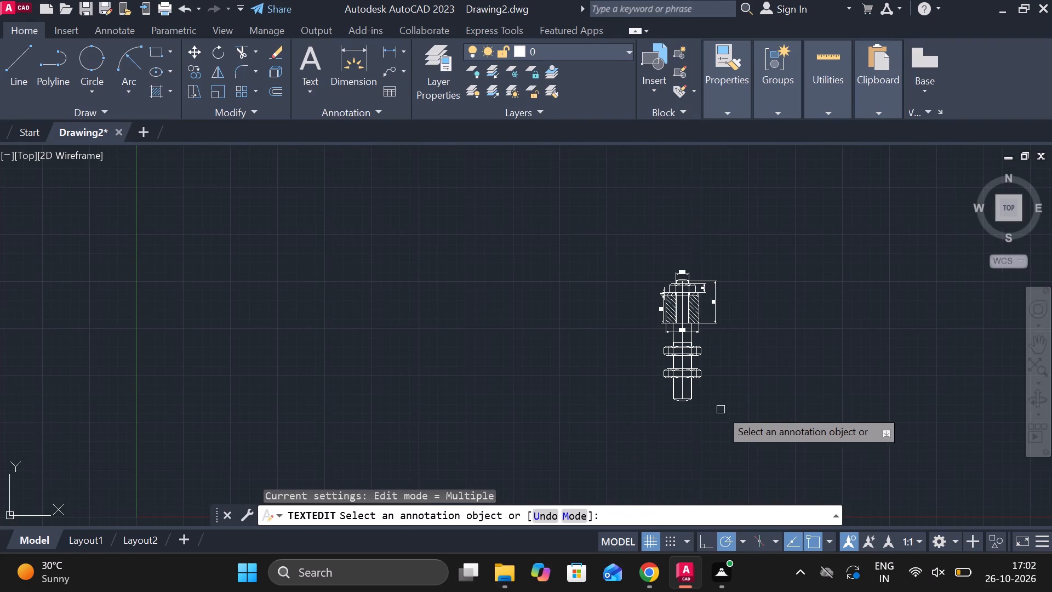
{"action": "scroll", "coordinate": [717, 395], "scroll_direction": "up", "scroll_amount": 3}
{"action": "scroll", "coordinate": [717, 395], "scroll_direction": "down", "scroll_amount": 2}
{"action": "scroll", "coordinate": [733, 316], "scroll_direction": "up", "scroll_amount": 2}
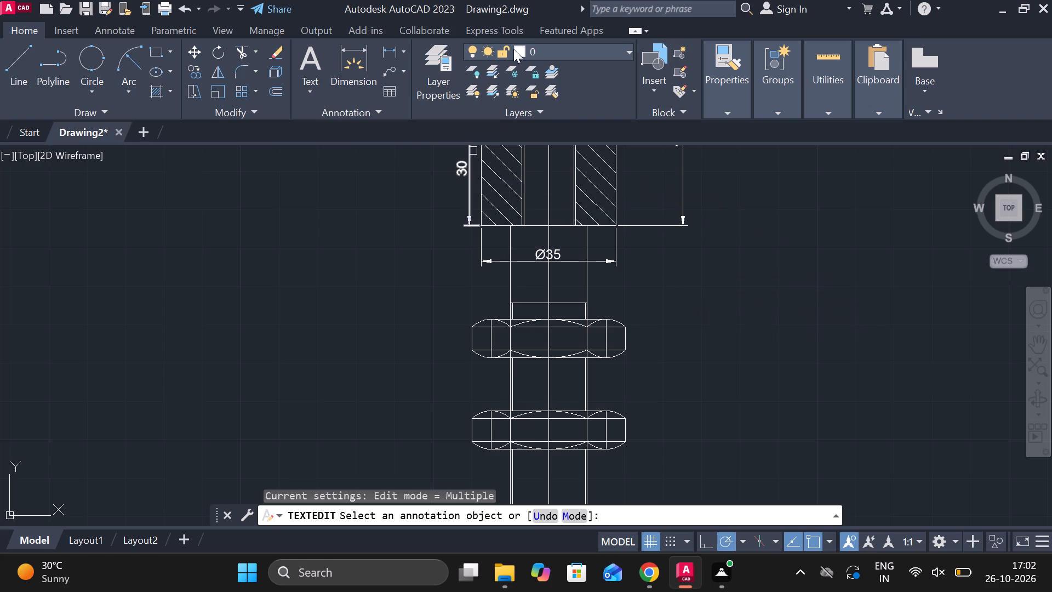
{"action": "left_click", "coordinate": [393, 50]}
{"action": "scroll", "coordinate": [546, 409], "scroll_direction": "down", "scroll_amount": 1}
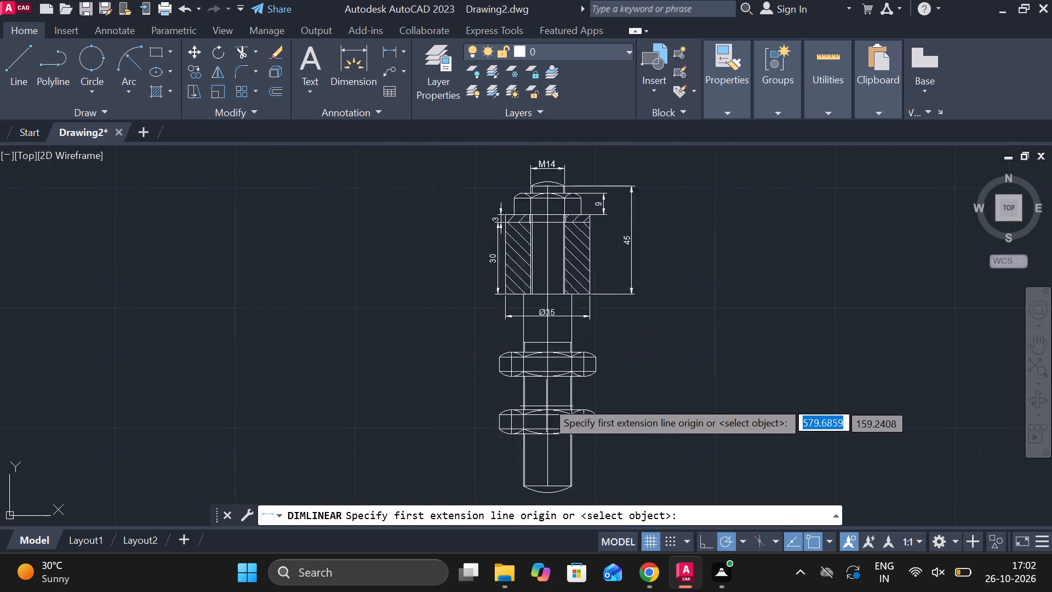
{"action": "scroll", "coordinate": [546, 401], "scroll_direction": "down", "scroll_amount": 1}
{"action": "scroll", "coordinate": [549, 451], "scroll_direction": "up", "scroll_amount": 3}
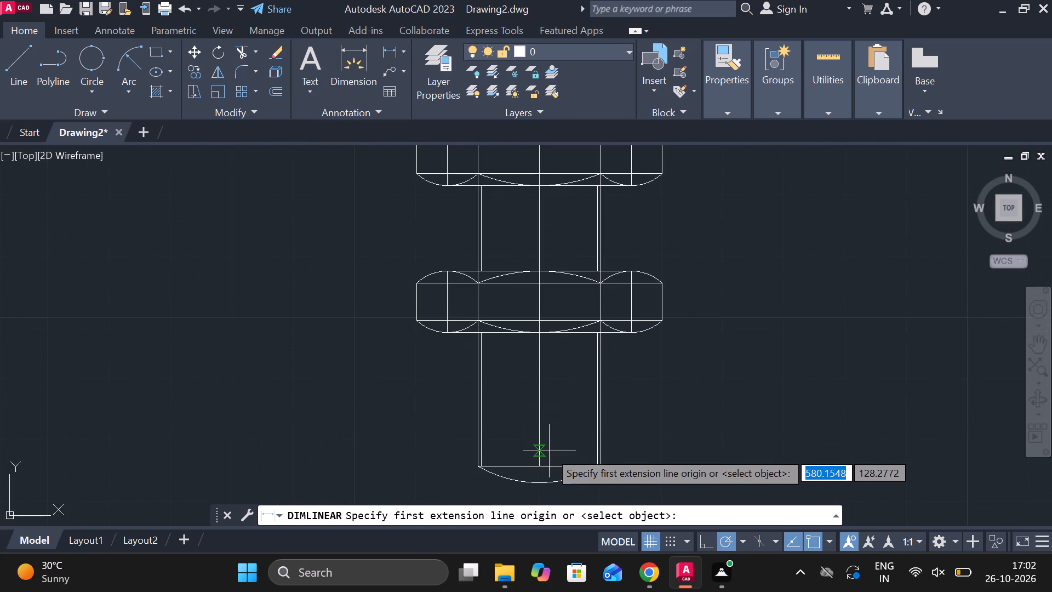
{"action": "left_click", "coordinate": [541, 463]}
{"action": "scroll", "coordinate": [550, 310], "scroll_direction": "down", "scroll_amount": 2}
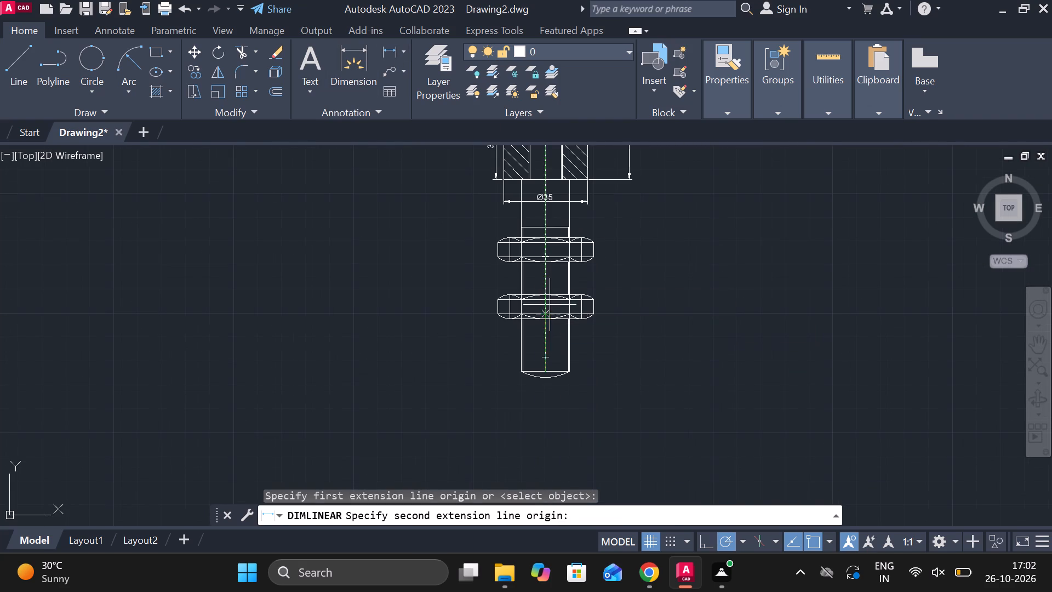
{"action": "left_click", "coordinate": [544, 229]}
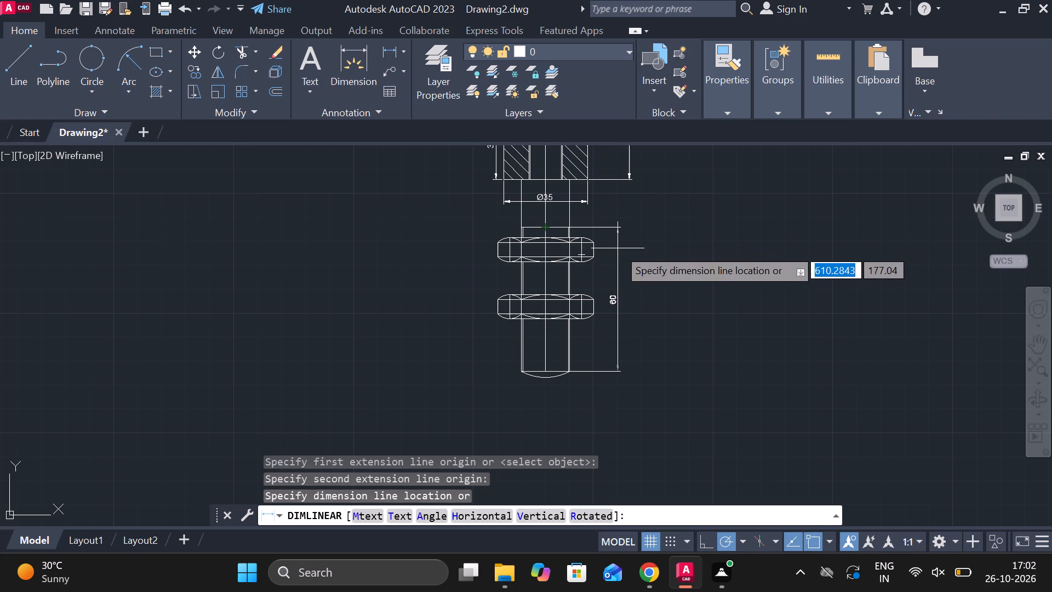
{"action": "scroll", "coordinate": [621, 253], "scroll_direction": "up", "scroll_amount": 2}
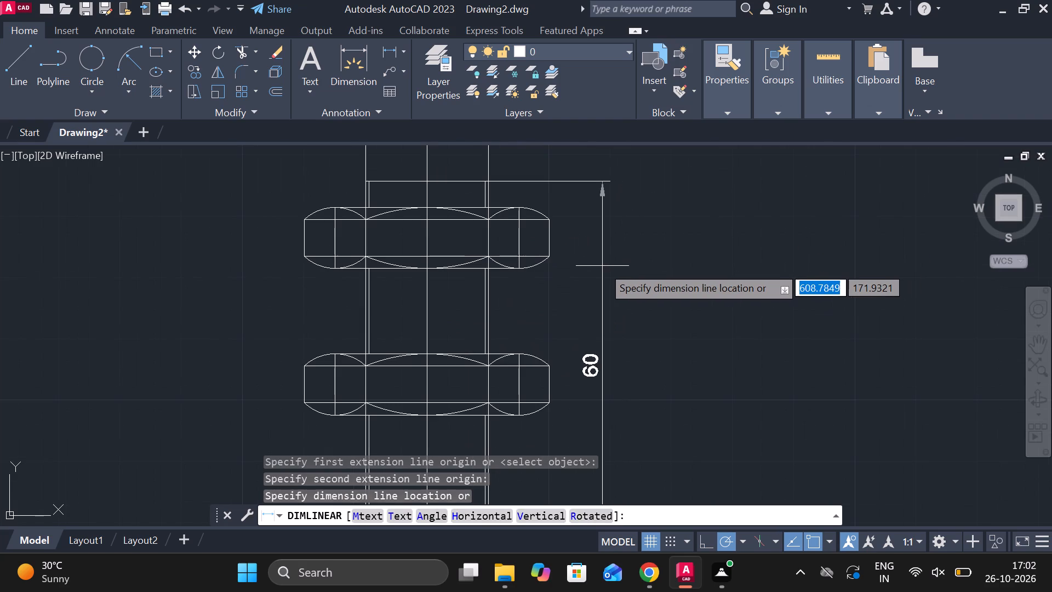
{"action": "left_click", "coordinate": [614, 264]}
Move the threaded length dimension slightly closer to the two lower nuts.
{"action": "scroll", "coordinate": [630, 254], "scroll_direction": "down", "scroll_amount": 2}
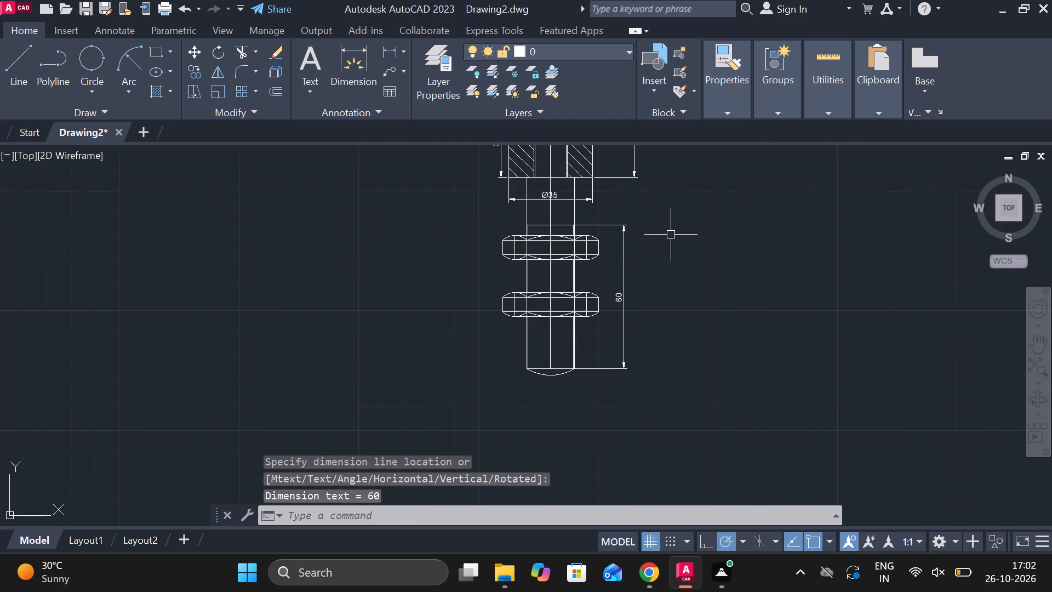
{"action": "left_click", "coordinate": [622, 299]}
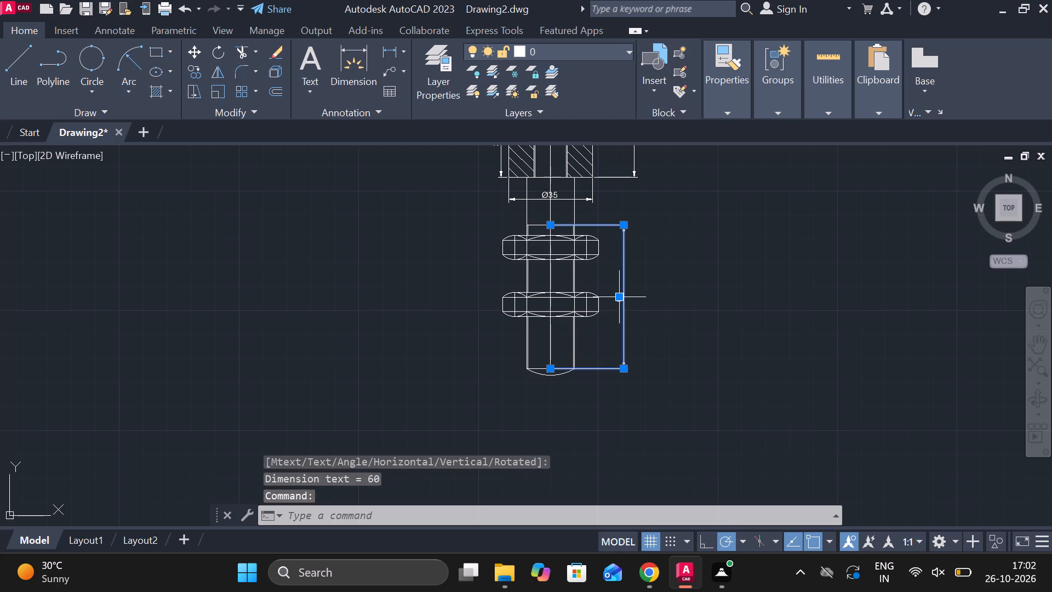
{"action": "left_click", "coordinate": [620, 300]}
{"action": "left_click", "coordinate": [613, 301]}
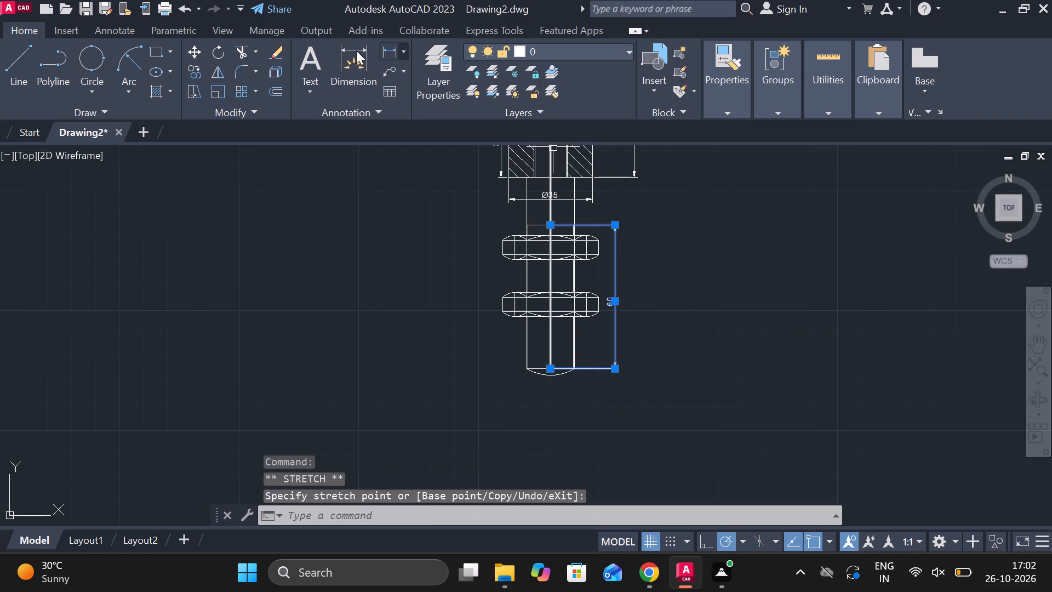
Add a vertical linear dimension from the base of the bottom dome to the hatched sleeve's bottom edge, placed outside the threaded length dimension.
{"action": "left_click", "coordinate": [395, 50]}
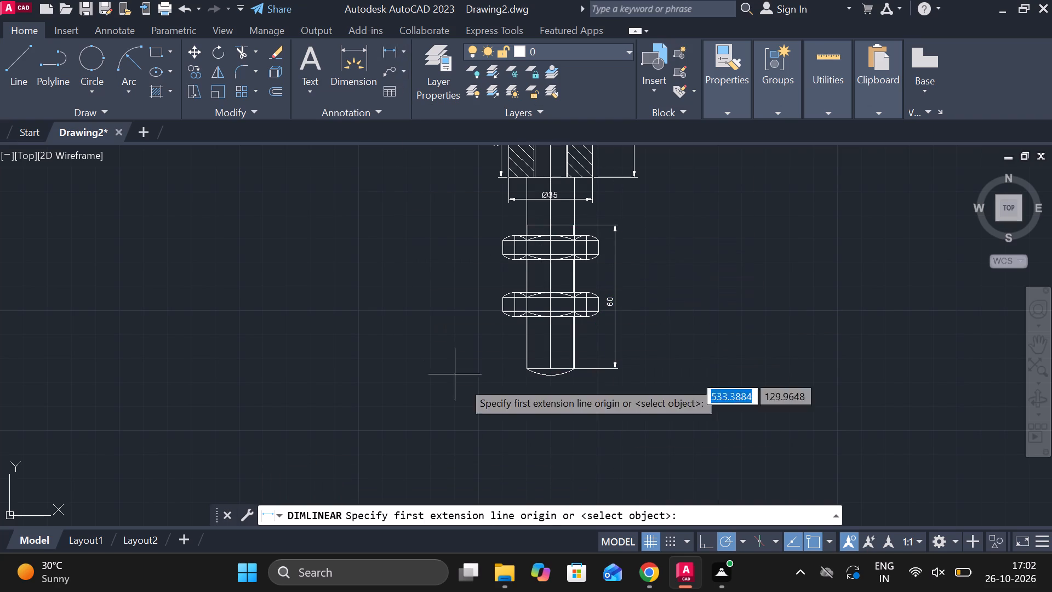
{"action": "left_click", "coordinate": [548, 369]}
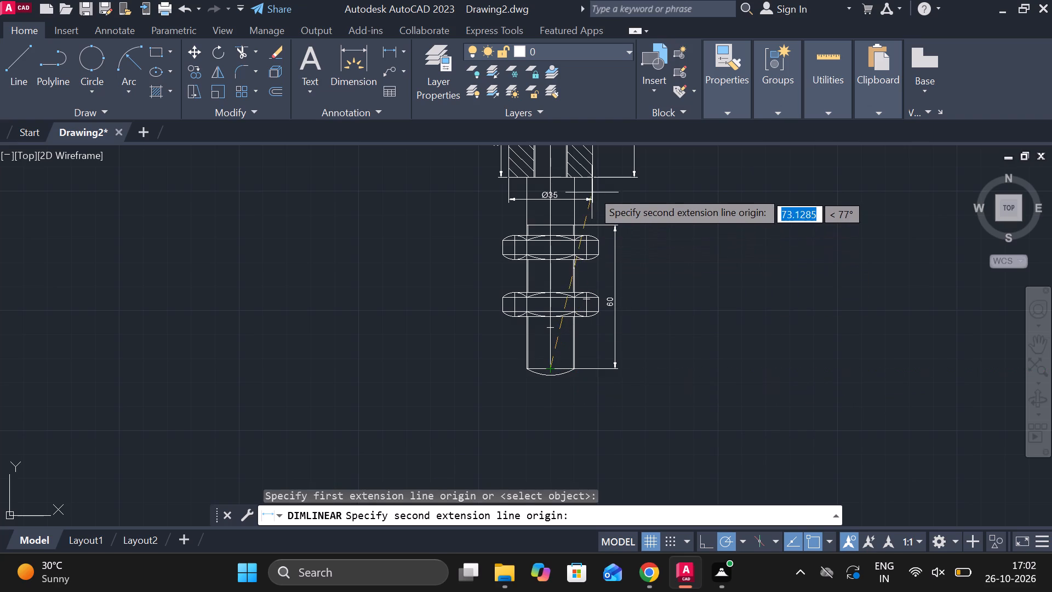
{"action": "left_click", "coordinate": [592, 176]}
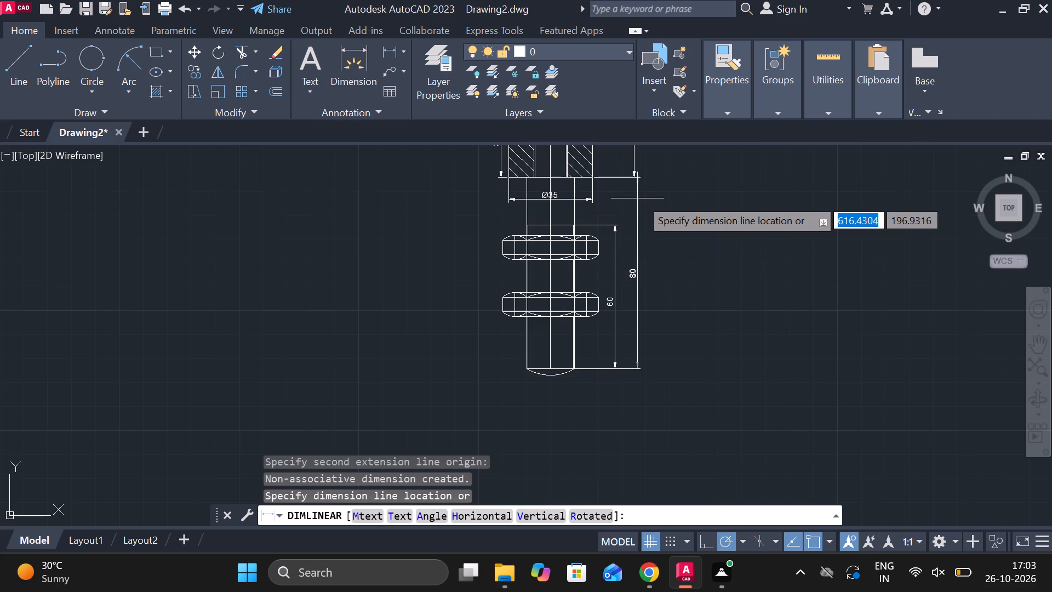
{"action": "scroll", "coordinate": [631, 201], "scroll_direction": "up", "scroll_amount": 1}
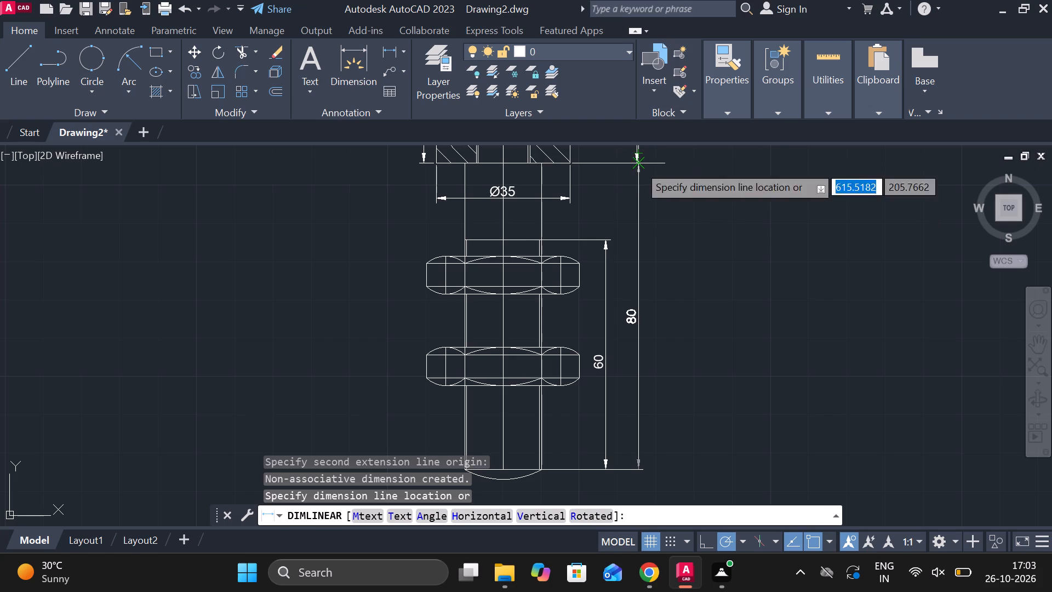
{"action": "scroll", "coordinate": [636, 173], "scroll_direction": "up", "scroll_amount": 2}
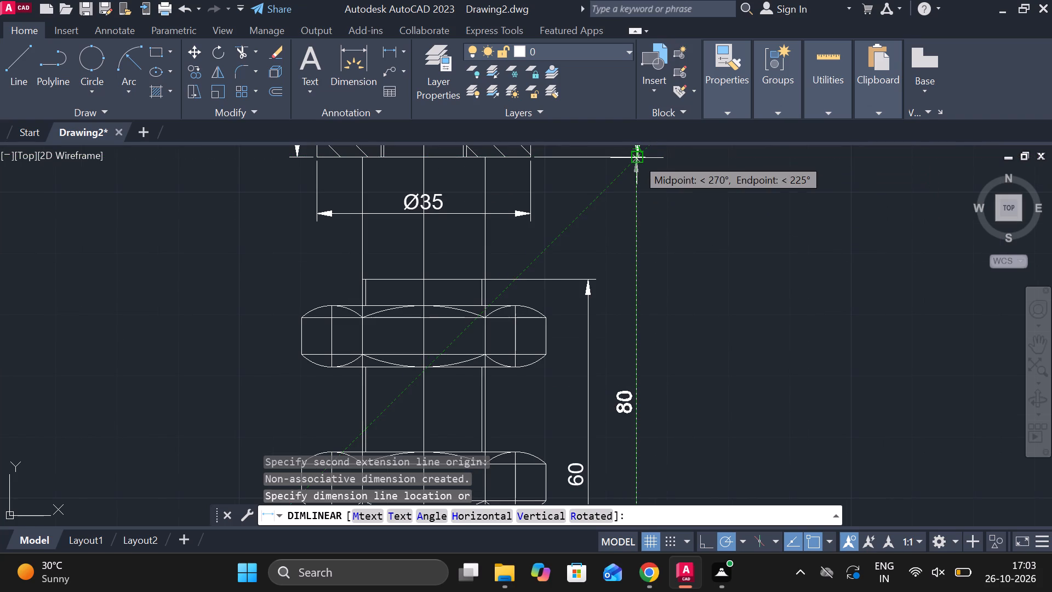
{"action": "left_click", "coordinate": [637, 158]}
Shift the lower shank's overall length dimension line into alignment with the 45 dimension line directly above it.
{"action": "scroll", "coordinate": [711, 277], "scroll_direction": "down", "scroll_amount": 2}
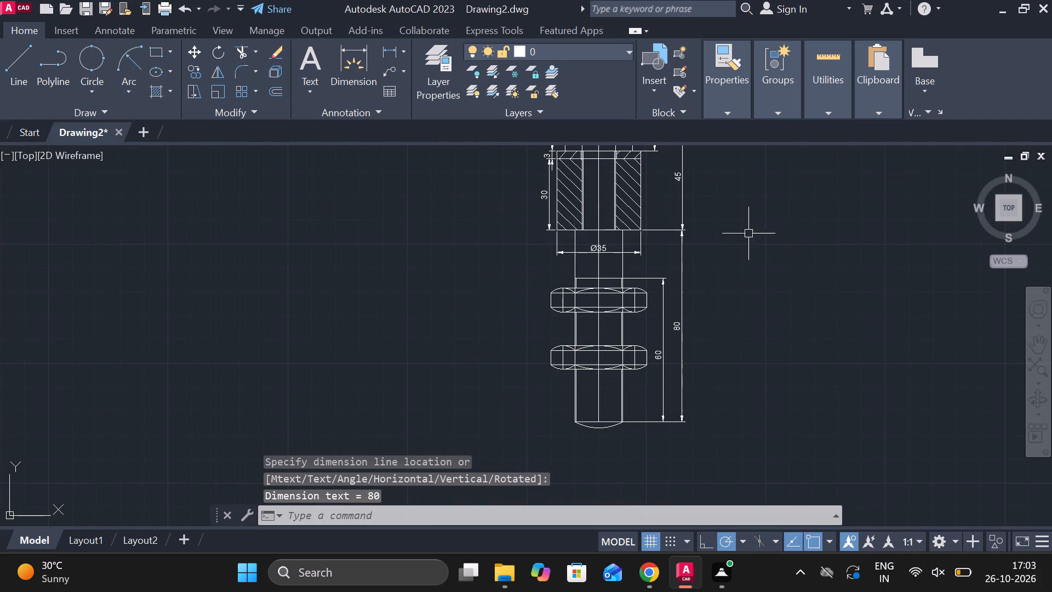
{"action": "scroll", "coordinate": [714, 228], "scroll_direction": "up", "scroll_amount": 3}
{"action": "left_click", "coordinate": [574, 264]}
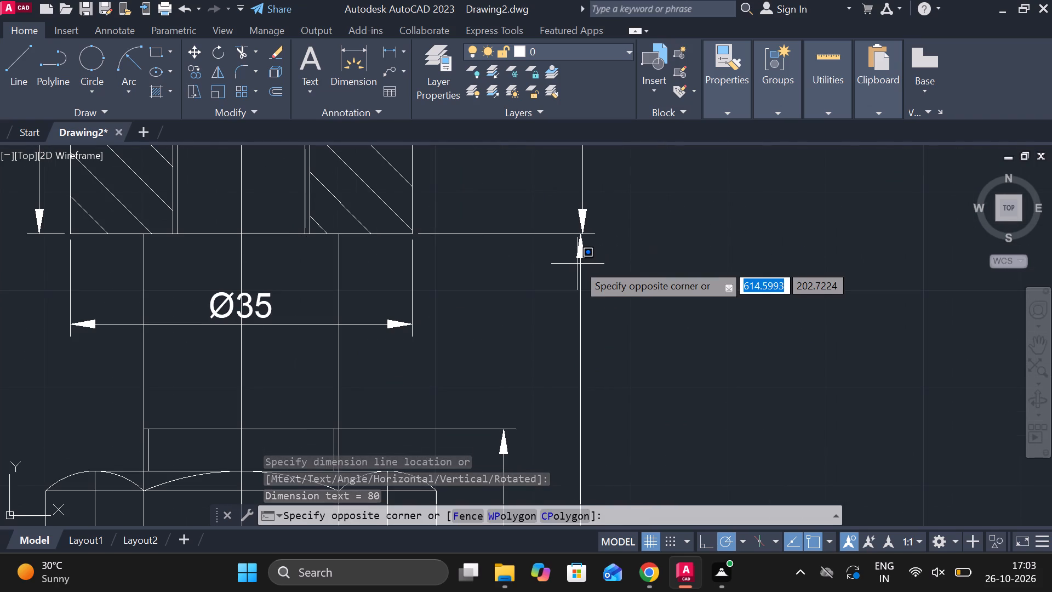
{"action": "left_click", "coordinate": [579, 252]}
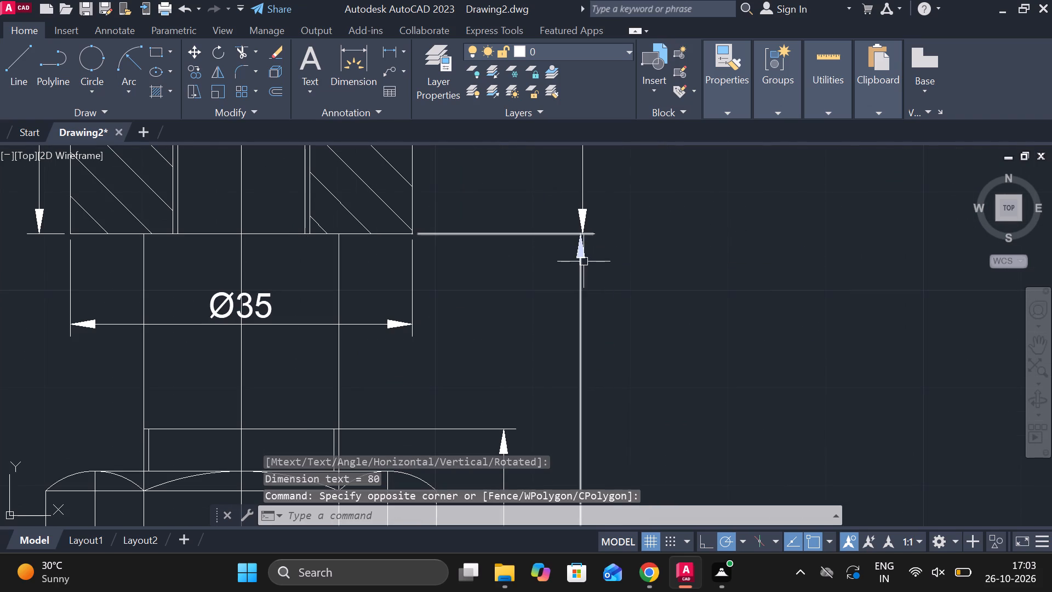
{"action": "left_click", "coordinate": [574, 258]}
{"action": "left_click", "coordinate": [578, 235]}
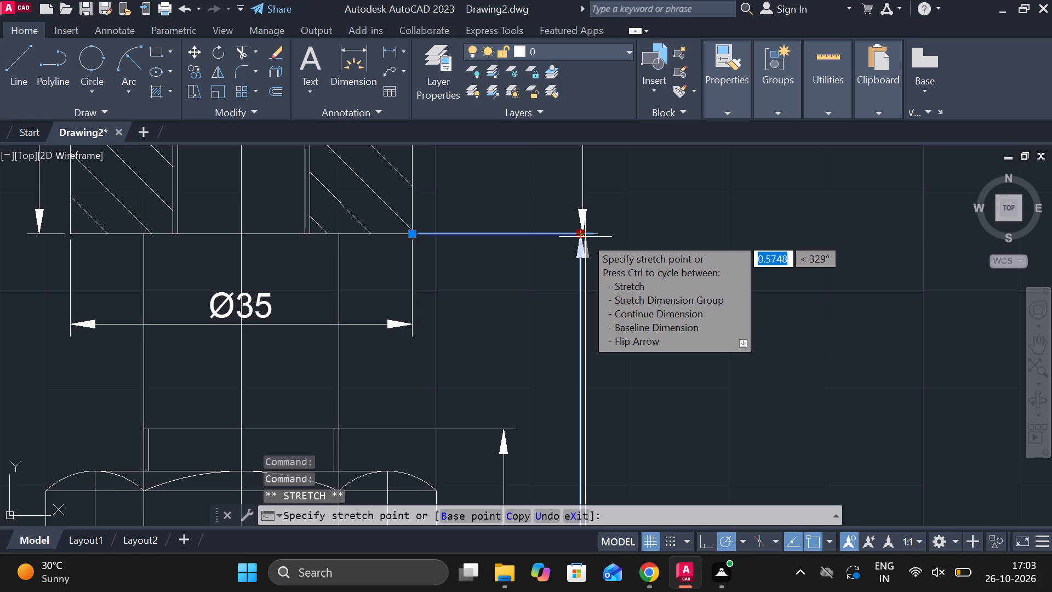
{"action": "left_click", "coordinate": [585, 237]}
{"action": "scroll", "coordinate": [649, 214], "scroll_direction": "down", "scroll_amount": 4}
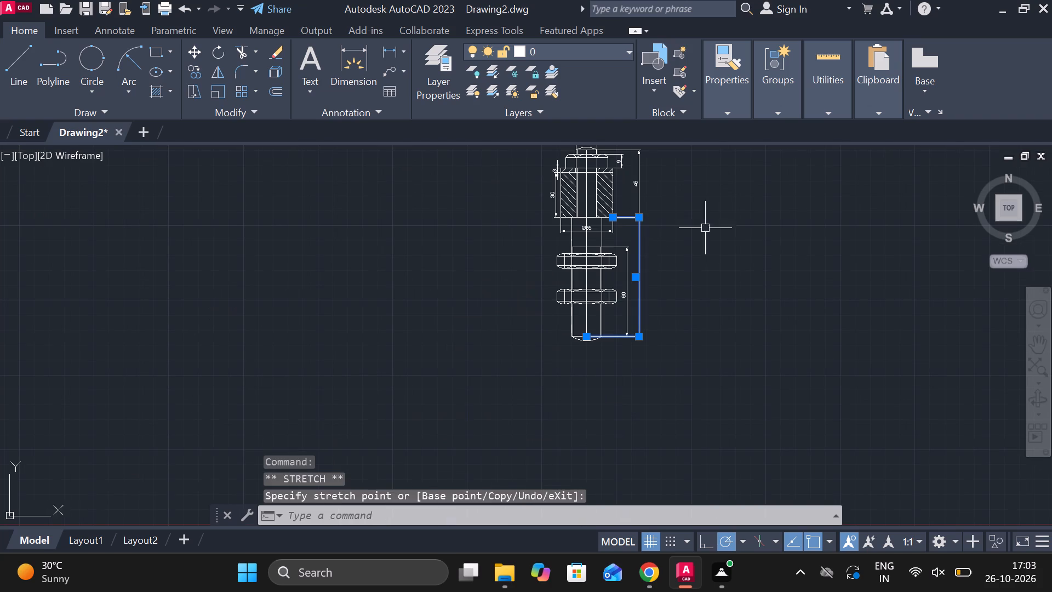
{"action": "key", "text": "Escape"}
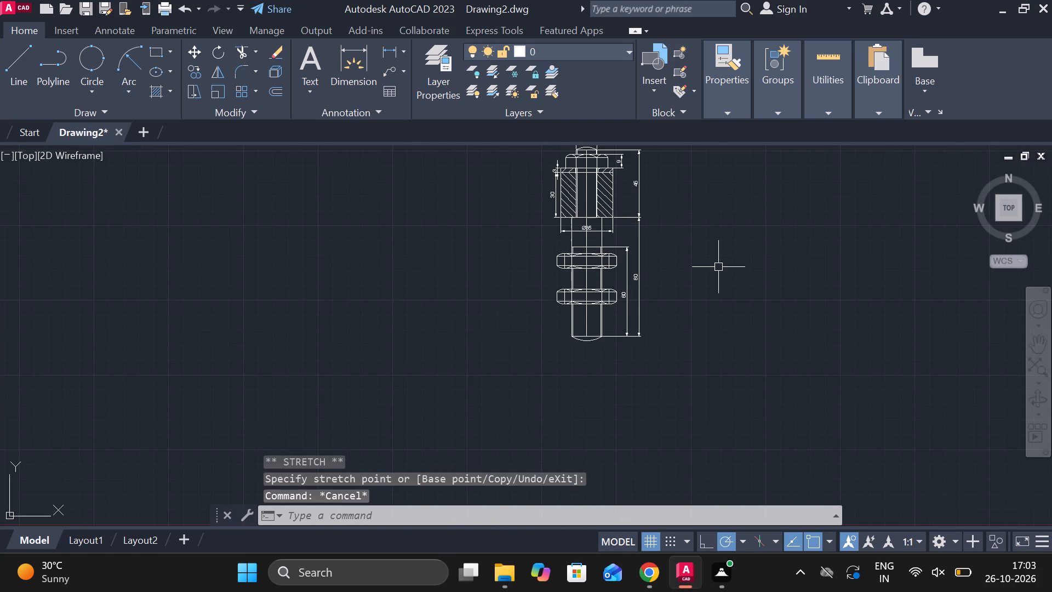
Add a horizontal linear dimension across the outer width of the bolt's lower threaded end, placed below the bottom dome.
{"action": "left_click", "coordinate": [388, 53]}
{"action": "scroll", "coordinate": [600, 343], "scroll_direction": "up", "scroll_amount": 3}
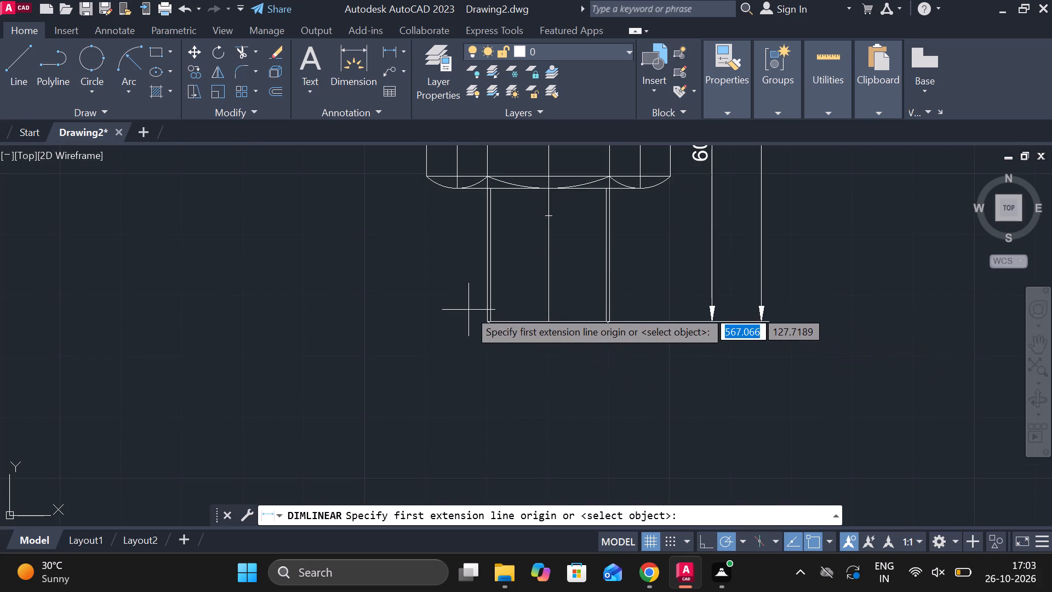
{"action": "left_click", "coordinate": [482, 323]}
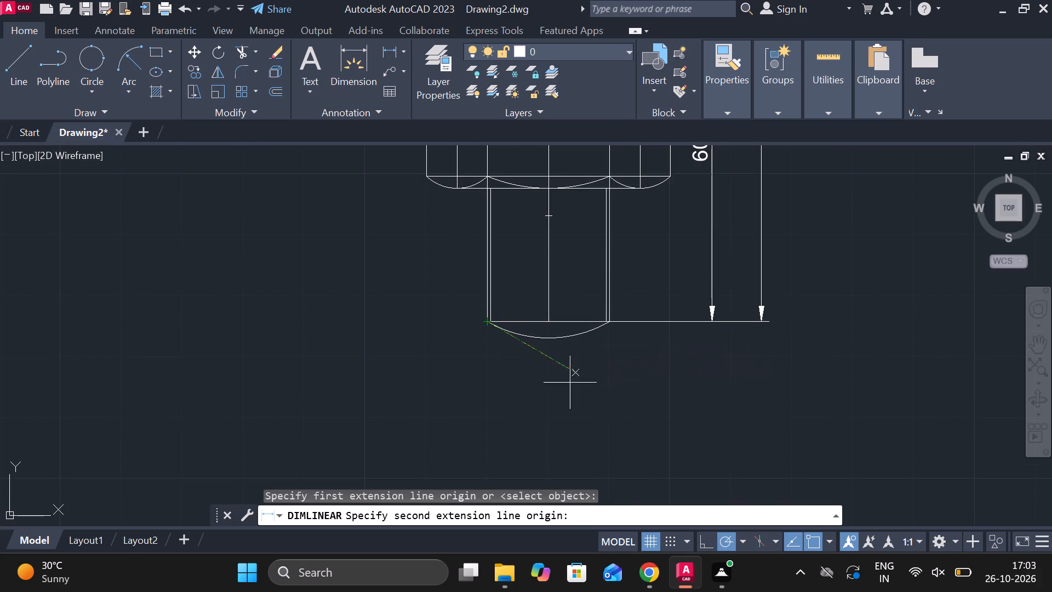
{"action": "left_click", "coordinate": [614, 326]}
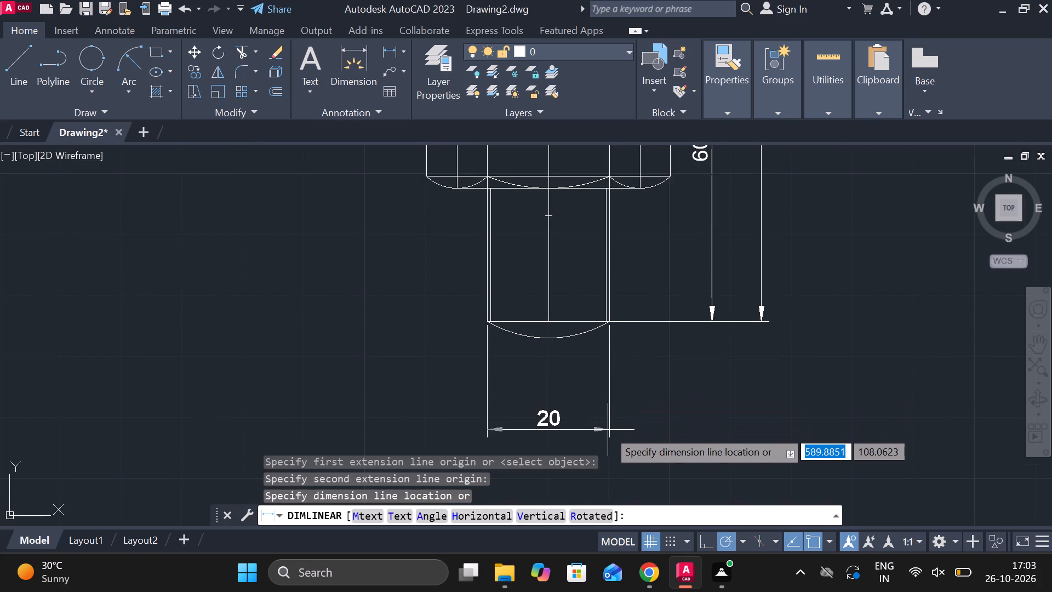
{"action": "left_click", "coordinate": [610, 415]}
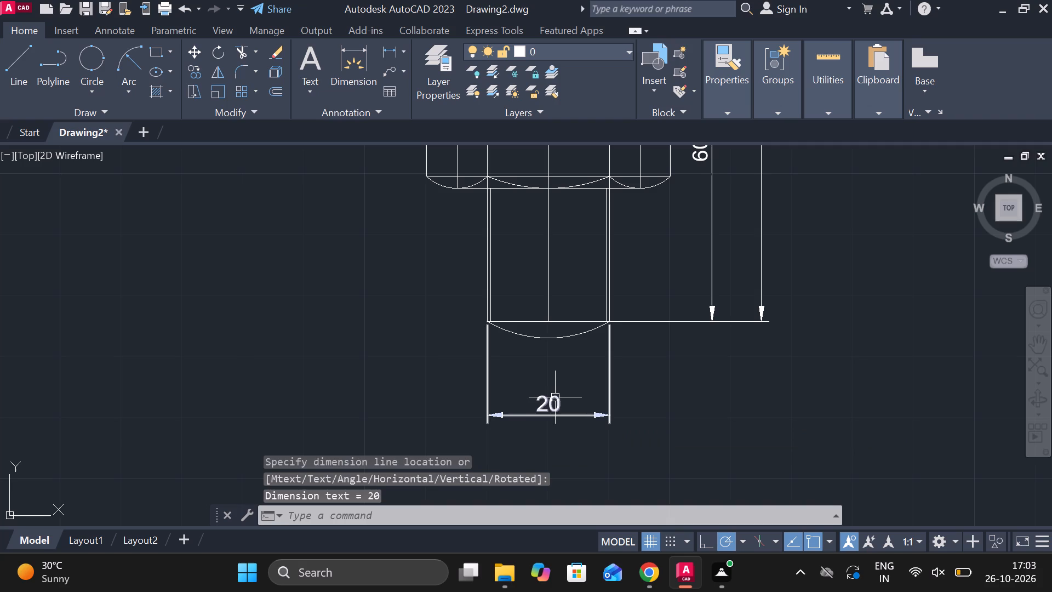
Change the text of the 20 dimension below the bottom dome to M20.
{"action": "left_click", "coordinate": [553, 397]}
{"action": "double_click", "coordinate": [548, 405]}
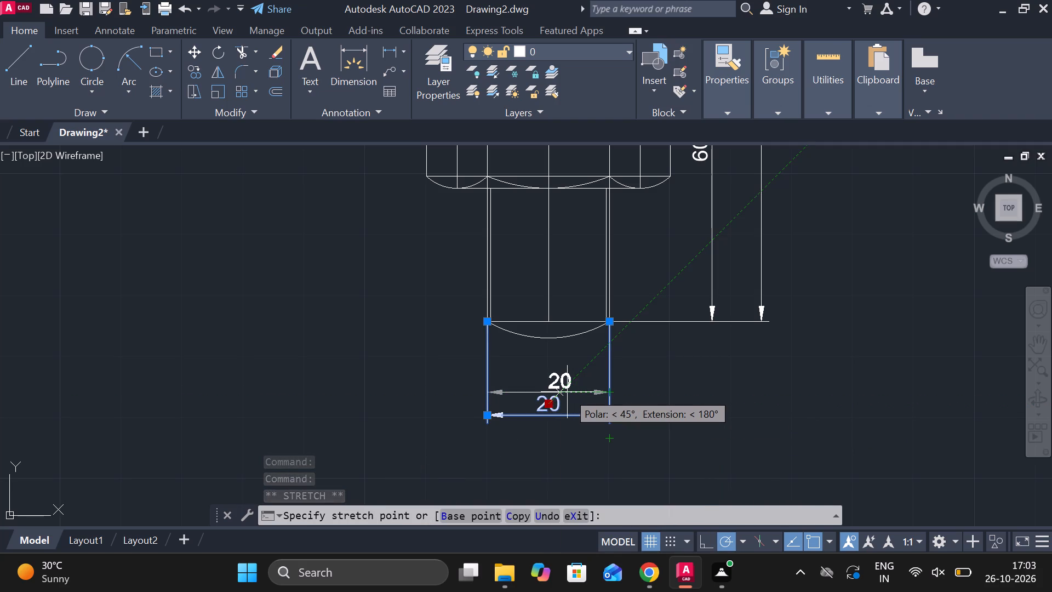
{"action": "key", "text": "Escape"}
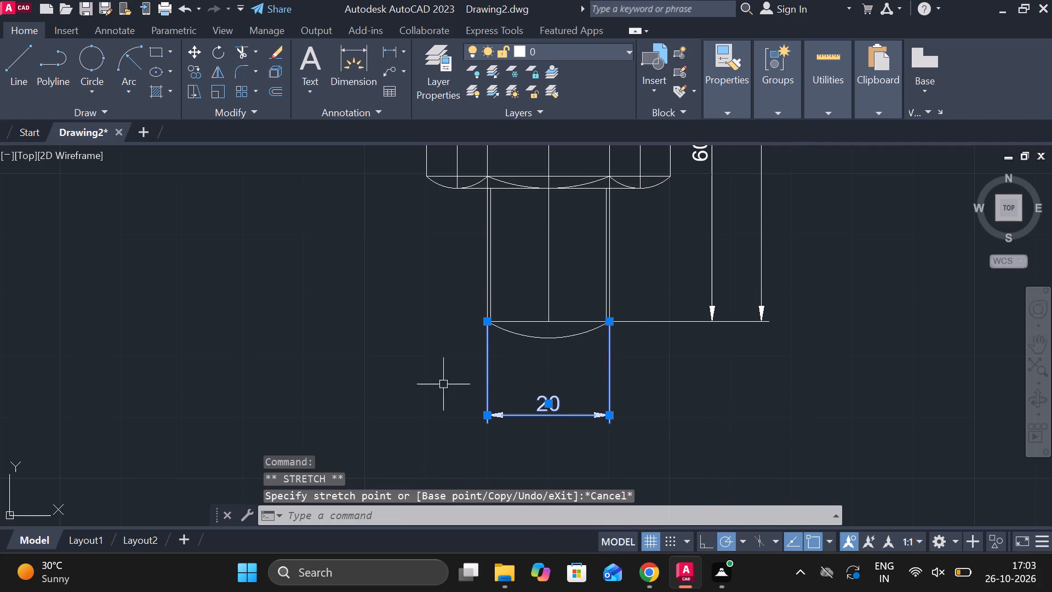
{"action": "double_click", "coordinate": [548, 415]}
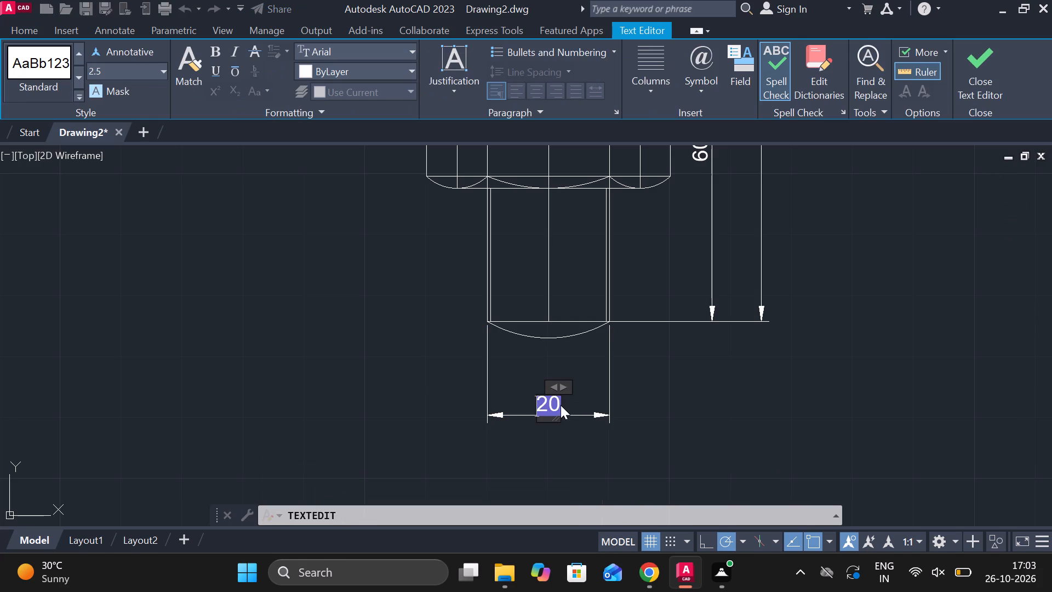
{"action": "key", "text": "m"}
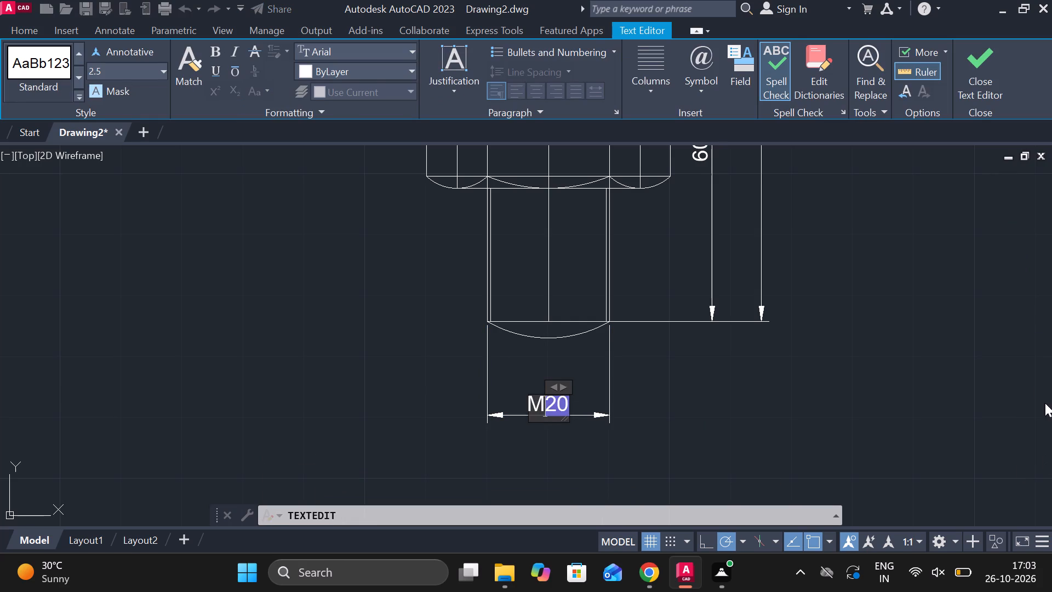
{"action": "left_click", "coordinate": [787, 368]}
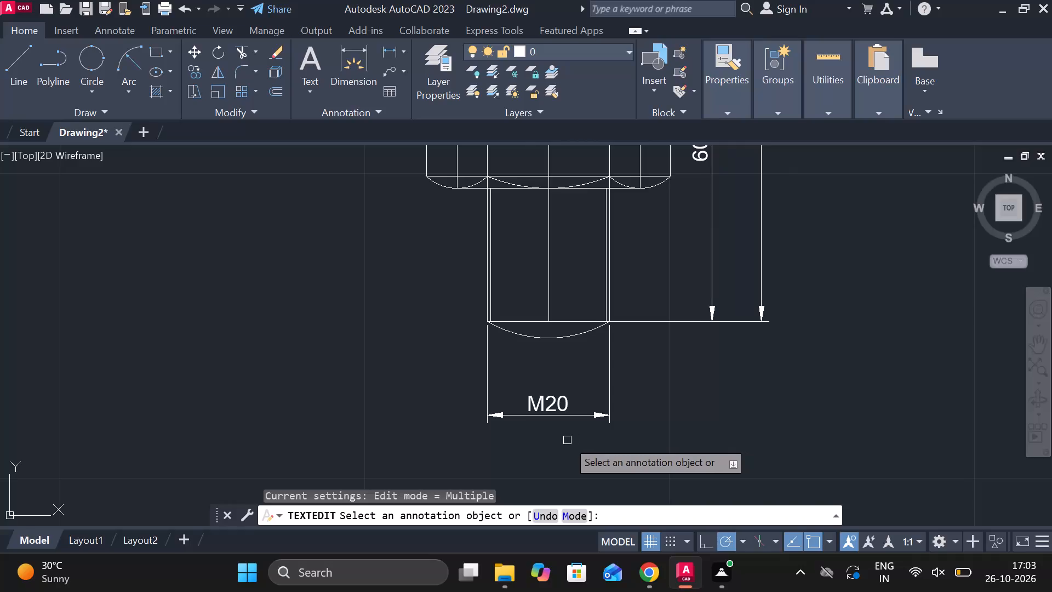
{"action": "scroll", "coordinate": [567, 440], "scroll_direction": "down", "scroll_amount": 2}
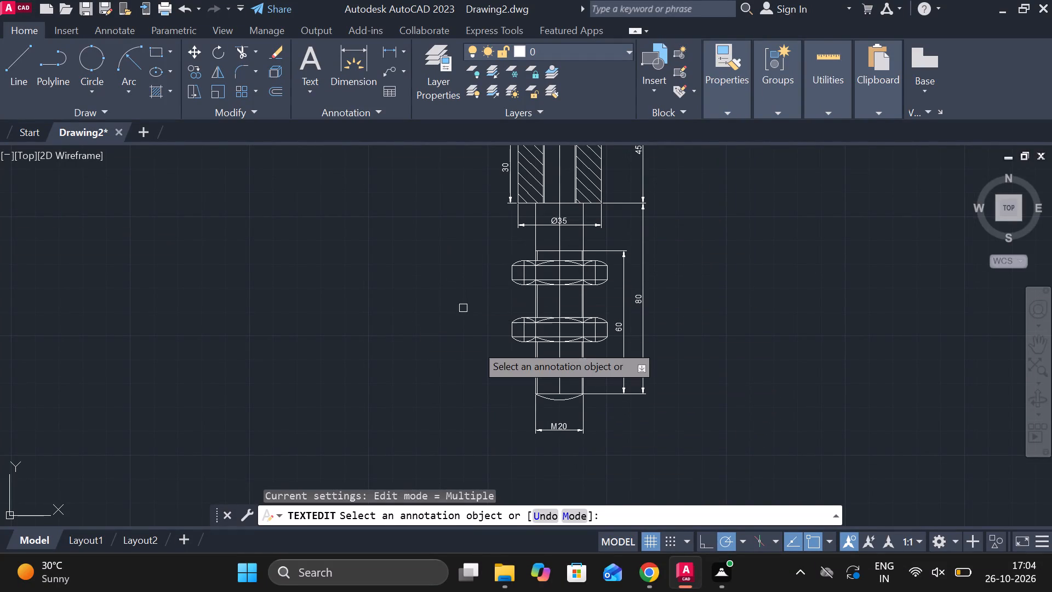
{"action": "key", "text": "Escape"}
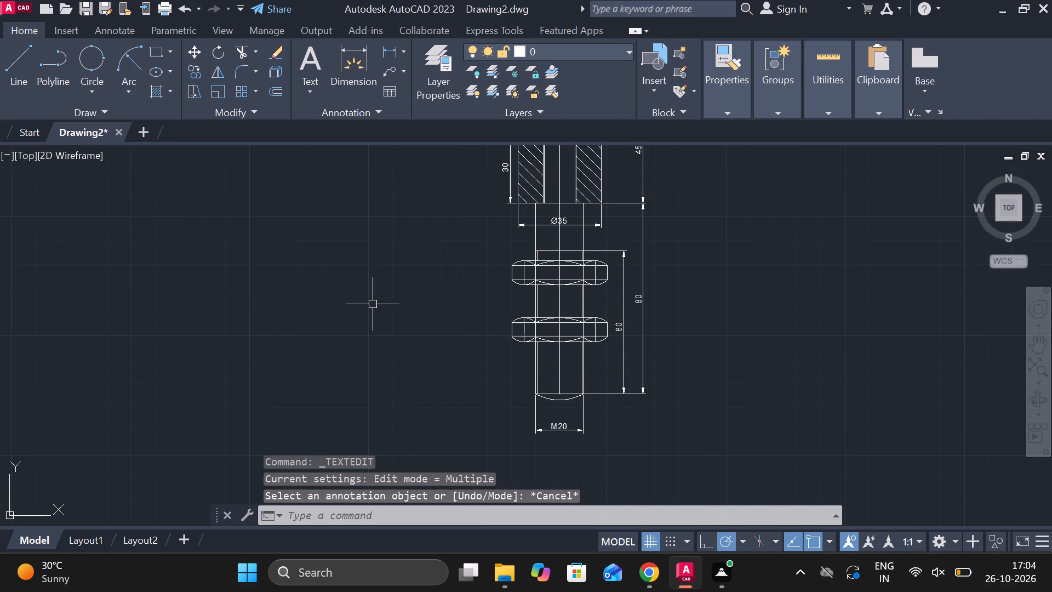
In the ISO-25 dimension style, turn off drawing the dimension line between extension lines and set the text height to 6.
{"action": "key", "text": "d"}
{"action": "key", "text": "Return"}
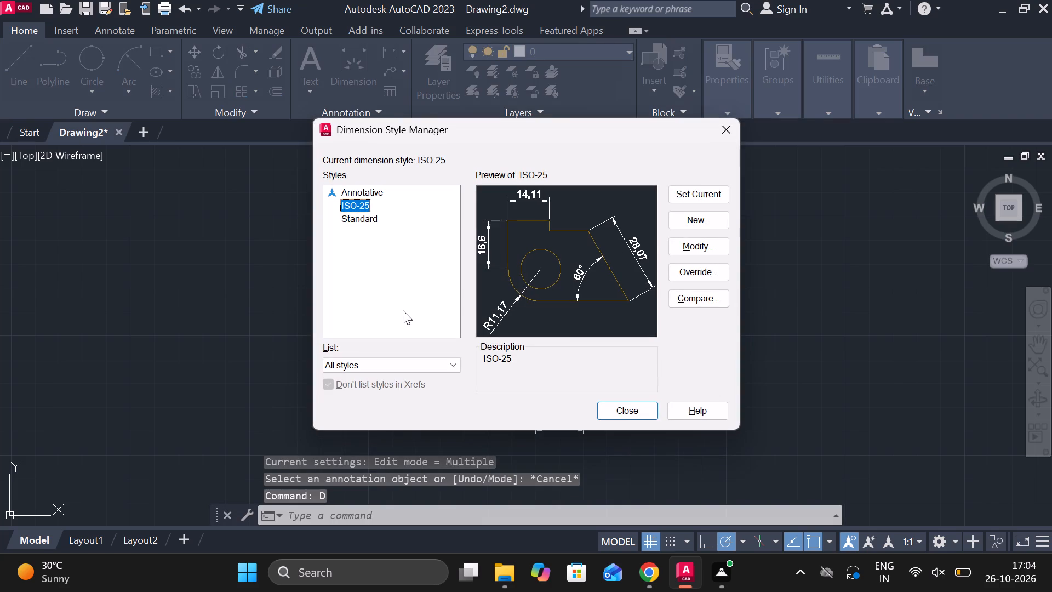
{"action": "left_click", "coordinate": [687, 237]}
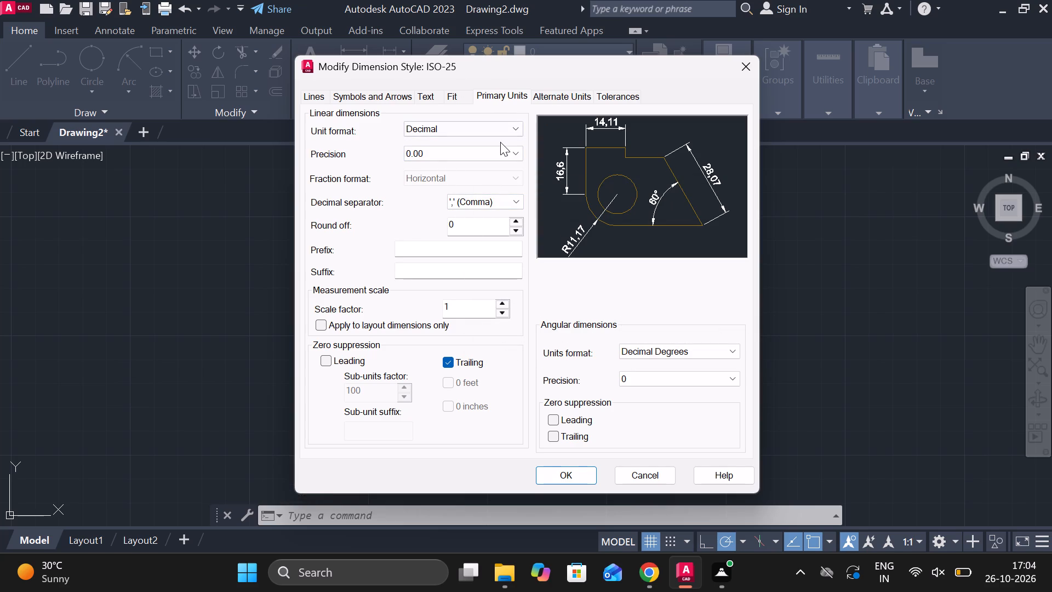
{"action": "left_click", "coordinate": [500, 93]}
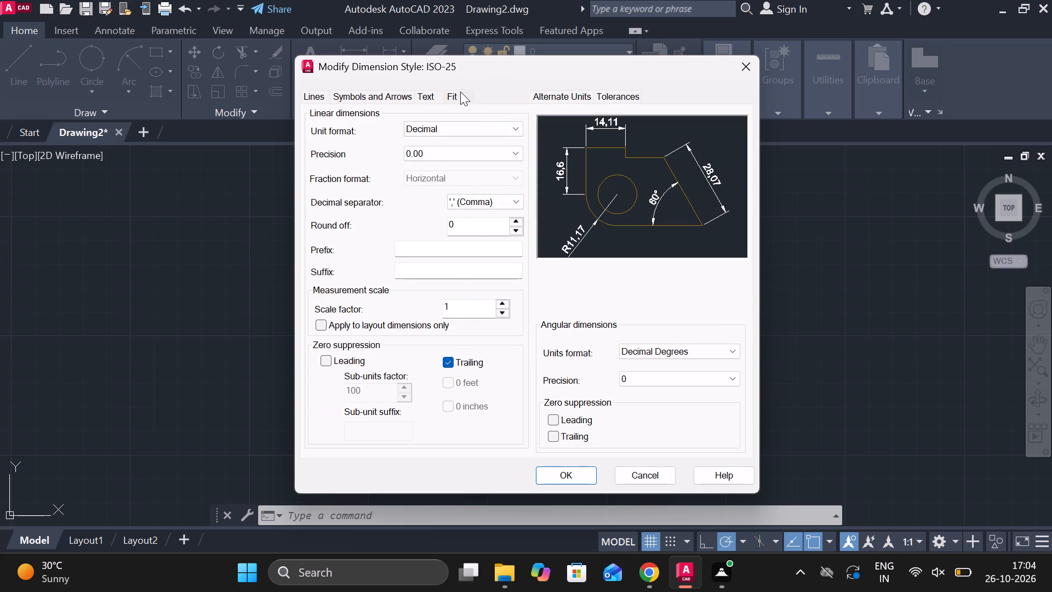
{"action": "left_click", "coordinate": [451, 93]}
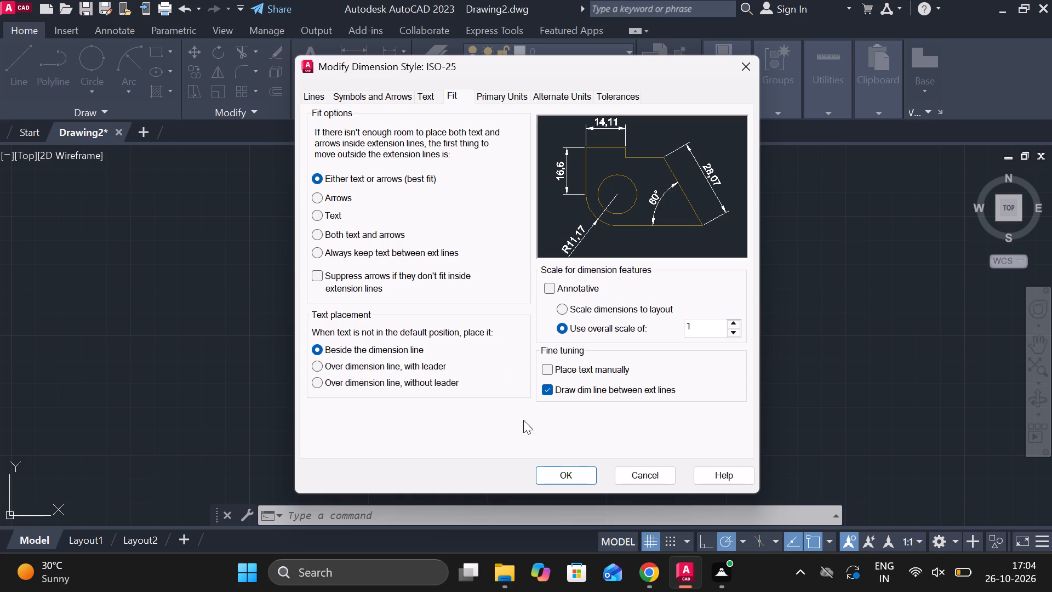
{"action": "left_click", "coordinate": [545, 392]}
{"action": "left_click", "coordinate": [422, 94]}
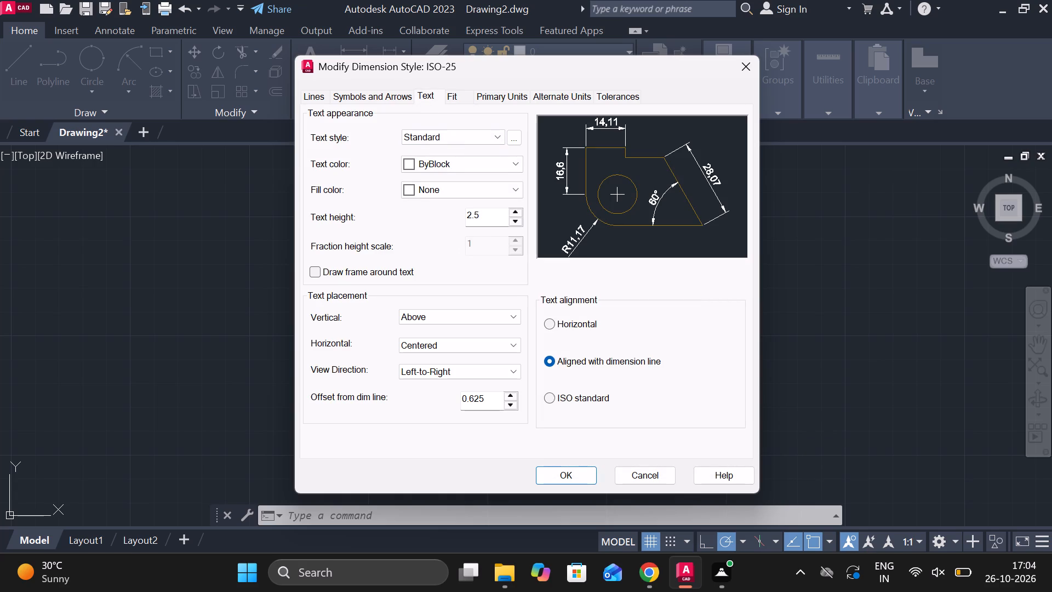
{"action": "left_click_drag", "start_coordinate": [492, 216], "coordinate": [441, 215]}
{"action": "key", "text": "BackSpace"}
{"action": "key", "text": "6"}
Set the ISO-25 arrow size to 4 and text alignment to ISO standard, apply the changes and make the style current.
{"action": "left_click", "coordinate": [396, 96]}
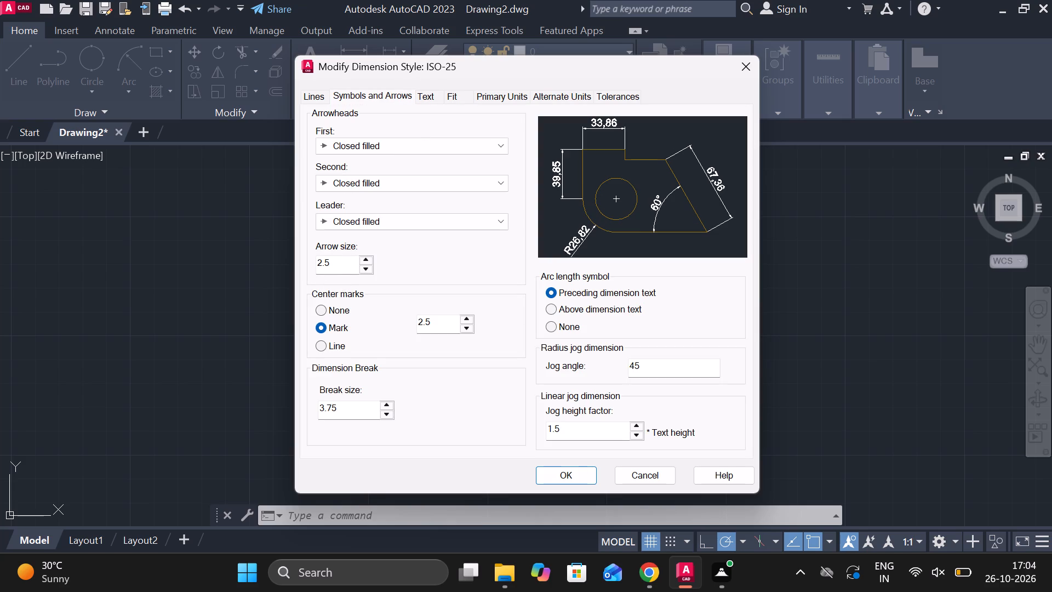
{"action": "left_click_drag", "start_coordinate": [338, 268], "coordinate": [297, 267]}
{"action": "key", "text": "BackSpace"}
{"action": "key", "text": "4"}
{"action": "left_click", "coordinate": [424, 90]}
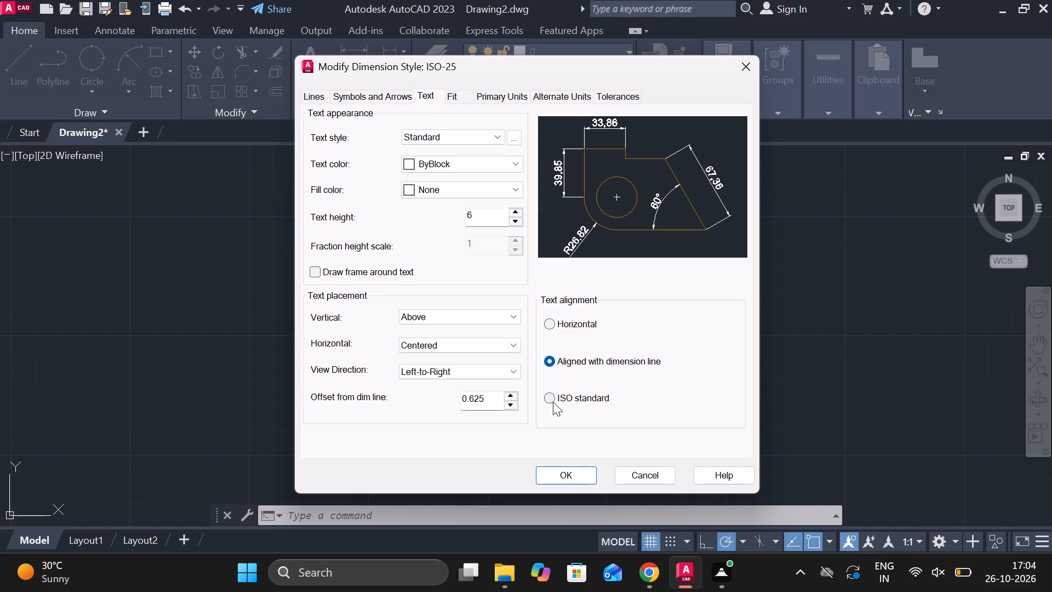
{"action": "left_click", "coordinate": [553, 402]}
{"action": "double_click", "coordinate": [578, 476]}
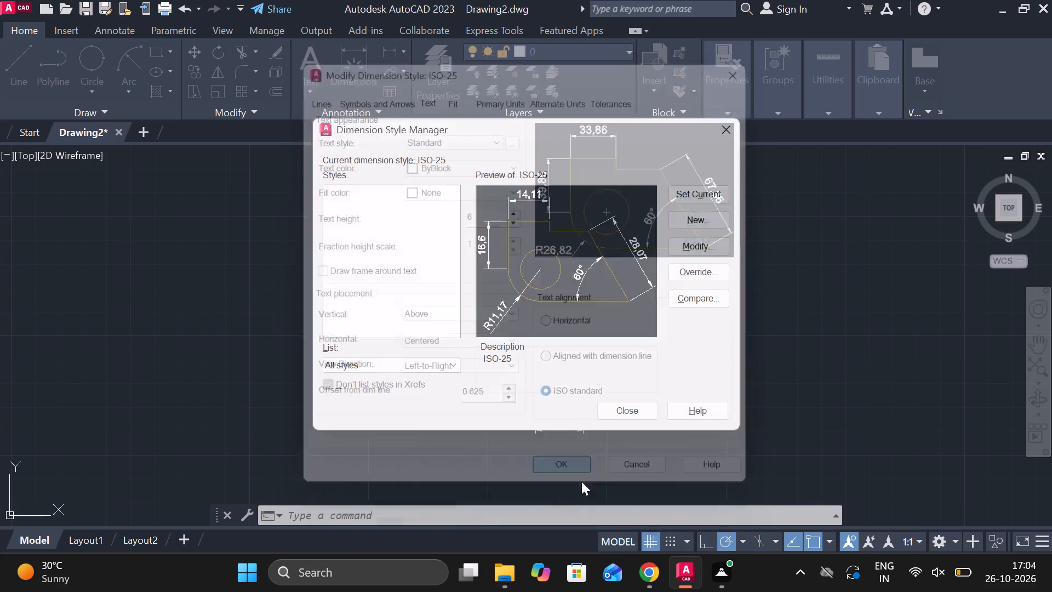
{"action": "left_click", "coordinate": [690, 191]}
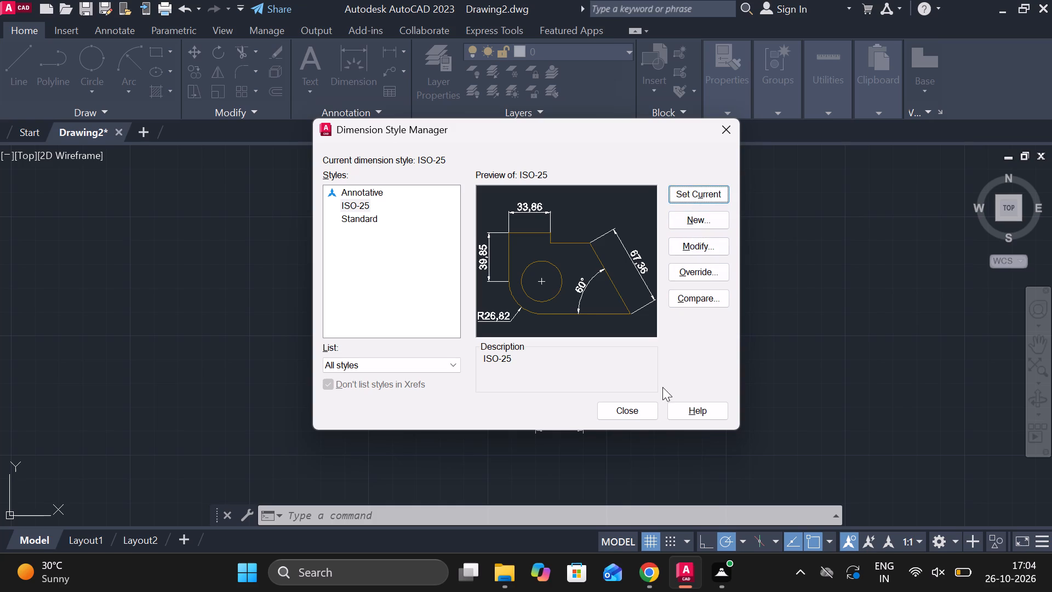
{"action": "left_click", "coordinate": [614, 414]}
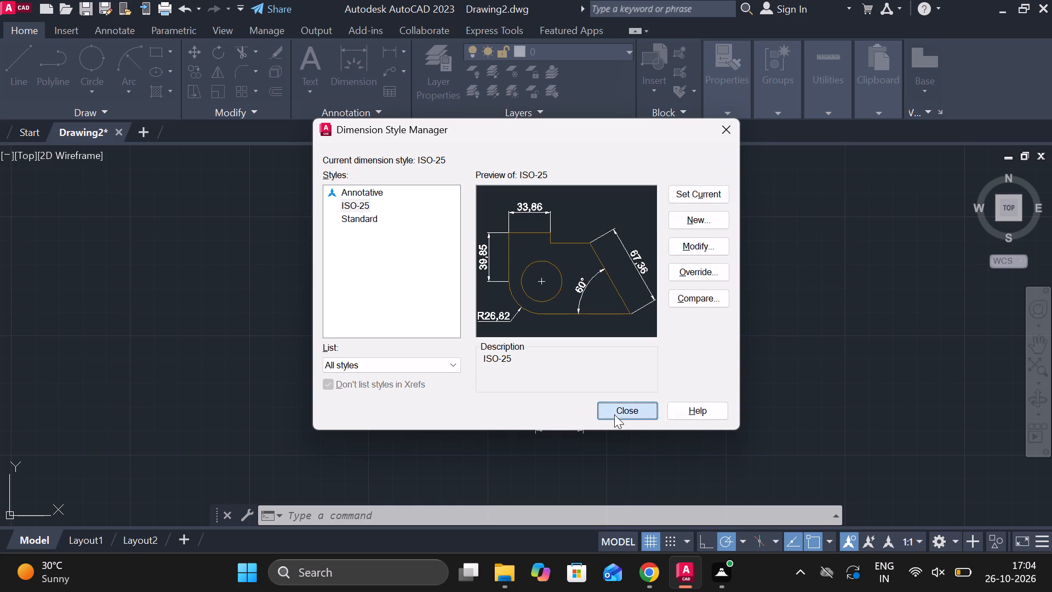
Examine the dimensions along the whole bolt assembly for legibility and placement at the new text and arrow size.
{"action": "scroll", "coordinate": [599, 263], "scroll_direction": "up", "scroll_amount": 2}
{"action": "scroll", "coordinate": [599, 263], "scroll_direction": "down", "scroll_amount": 3}
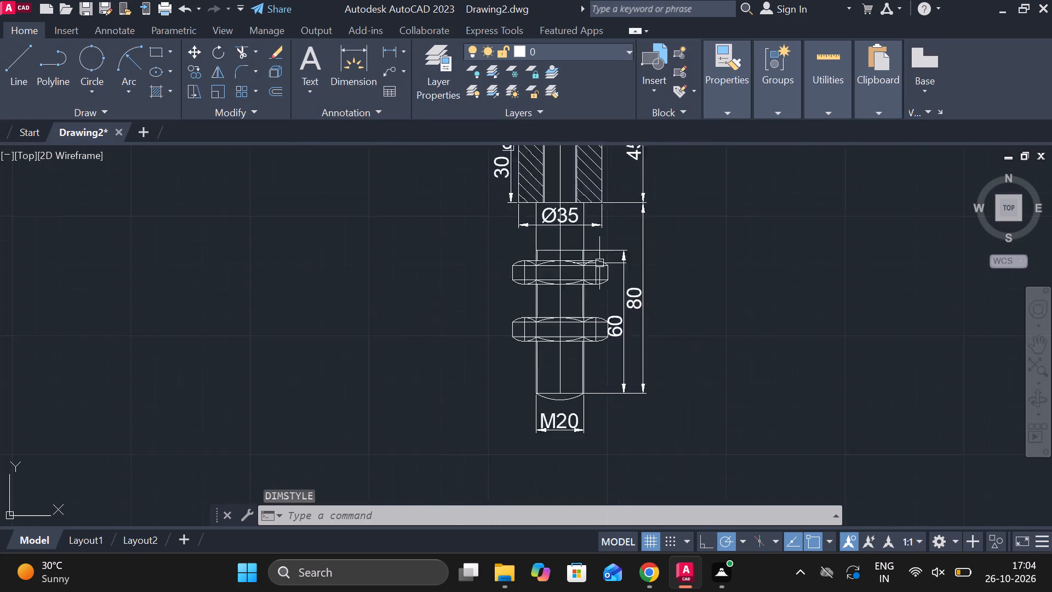
{"action": "scroll", "coordinate": [656, 161], "scroll_direction": "up", "scroll_amount": 2}
{"action": "scroll", "coordinate": [654, 161], "scroll_direction": "down", "scroll_amount": 3}
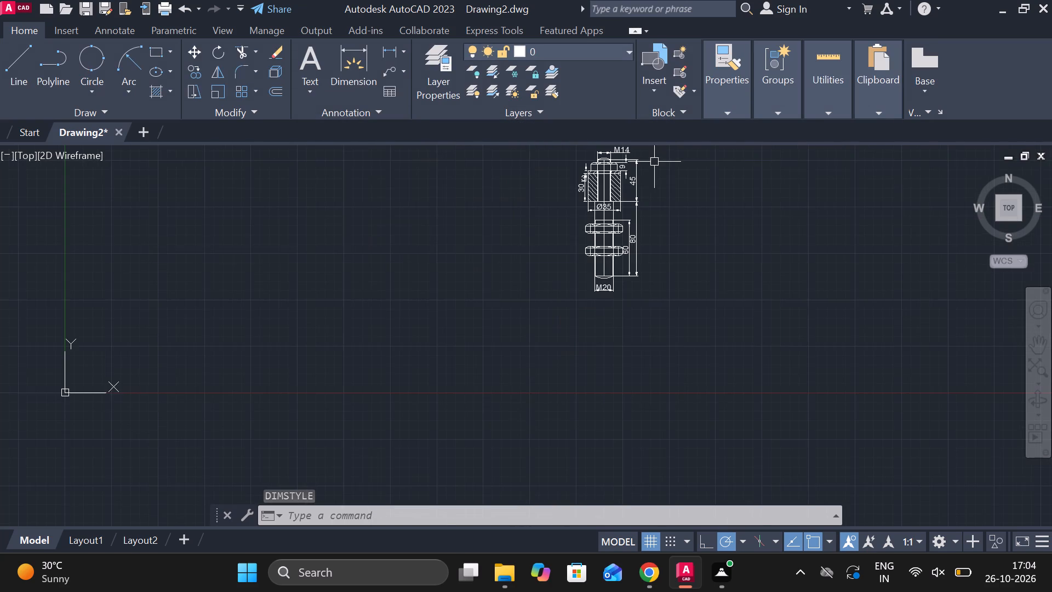
{"action": "scroll", "coordinate": [541, 189], "scroll_direction": "up", "scroll_amount": 3}
{"action": "scroll", "coordinate": [541, 187], "scroll_direction": "down", "scroll_amount": 3}
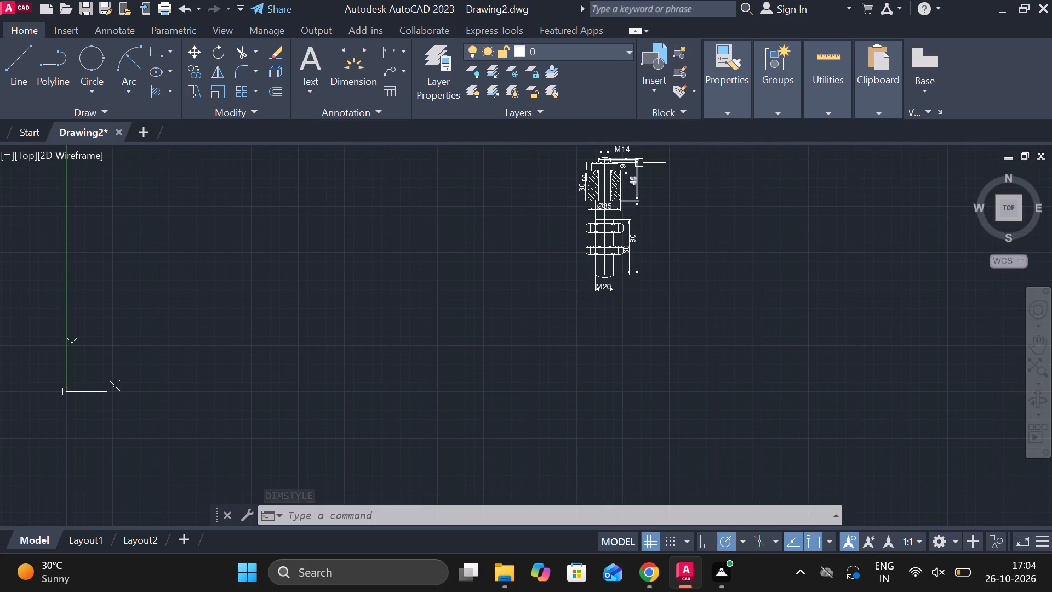
{"action": "scroll", "coordinate": [627, 372], "scroll_direction": "up", "scroll_amount": 2}
{"action": "scroll", "coordinate": [627, 372], "scroll_direction": "down", "scroll_amount": 3}
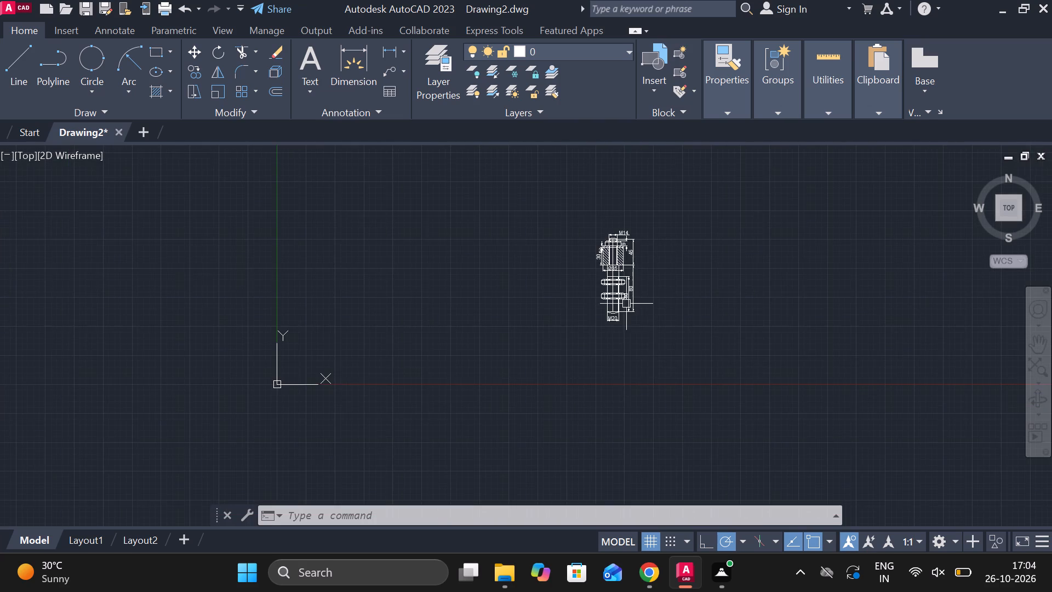
{"action": "scroll", "coordinate": [621, 288], "scroll_direction": "up", "scroll_amount": 4}
{"action": "scroll", "coordinate": [620, 284], "scroll_direction": "down", "scroll_amount": 2}
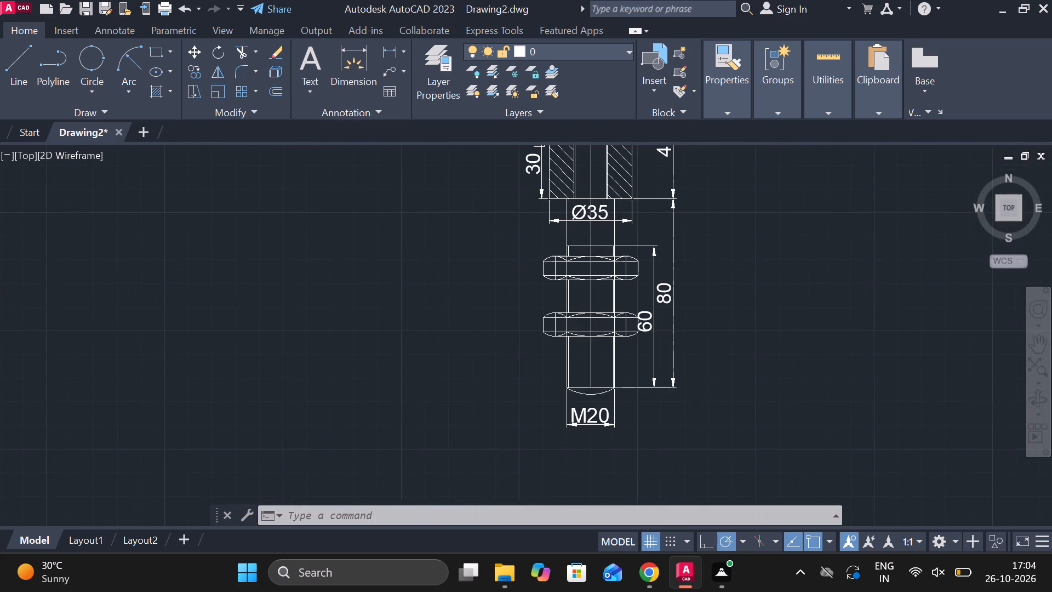
{"action": "scroll", "coordinate": [590, 163], "scroll_direction": "up", "scroll_amount": 2}
{"action": "scroll", "coordinate": [588, 166], "scroll_direction": "down", "scroll_amount": 3}
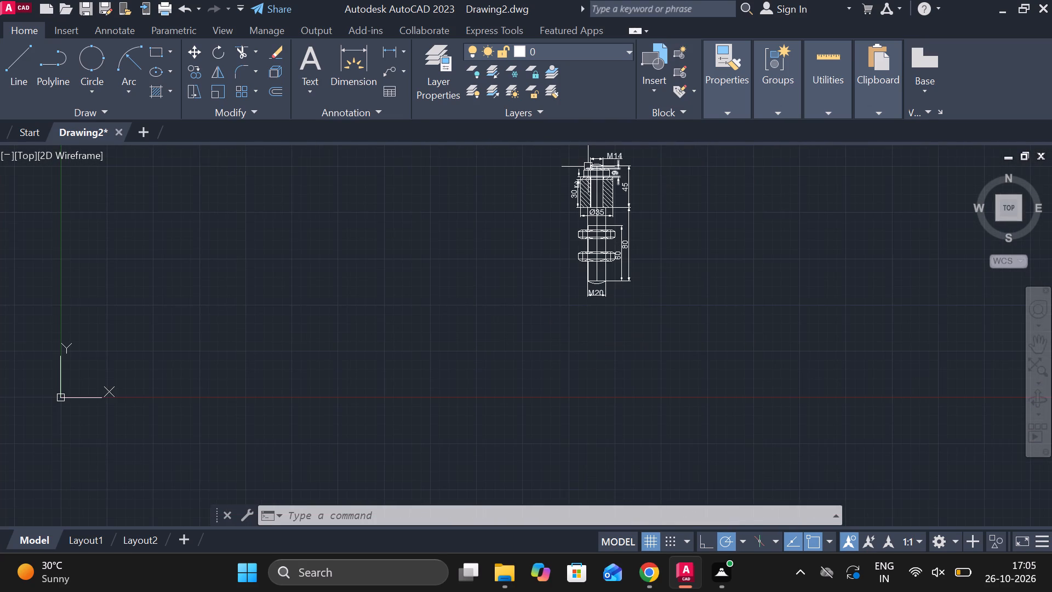
{"action": "scroll", "coordinate": [613, 149], "scroll_direction": "up", "scroll_amount": 3}
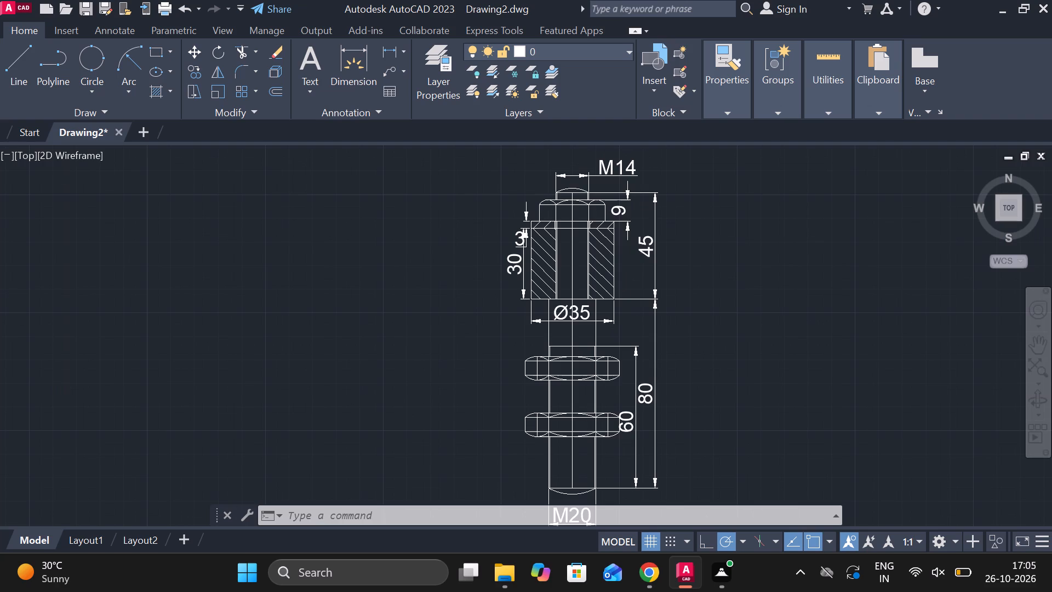
{"action": "scroll", "coordinate": [613, 149], "scroll_direction": "down", "scroll_amount": 2}
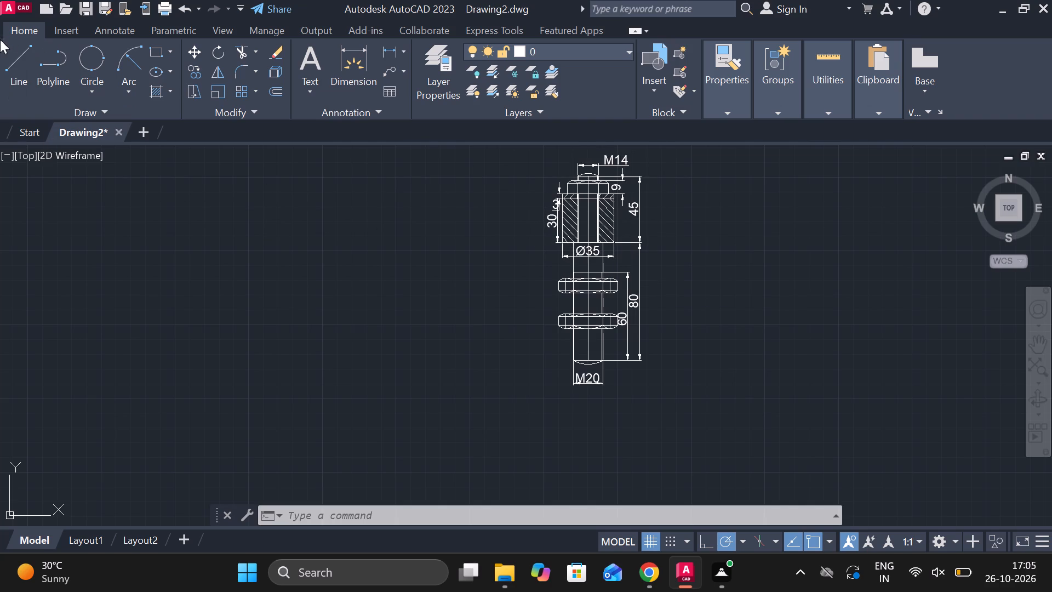
Draw a vertical line 112 long, running downward in the empty area to the left of the bolt assembly.
{"action": "left_click", "coordinate": [19, 58]}
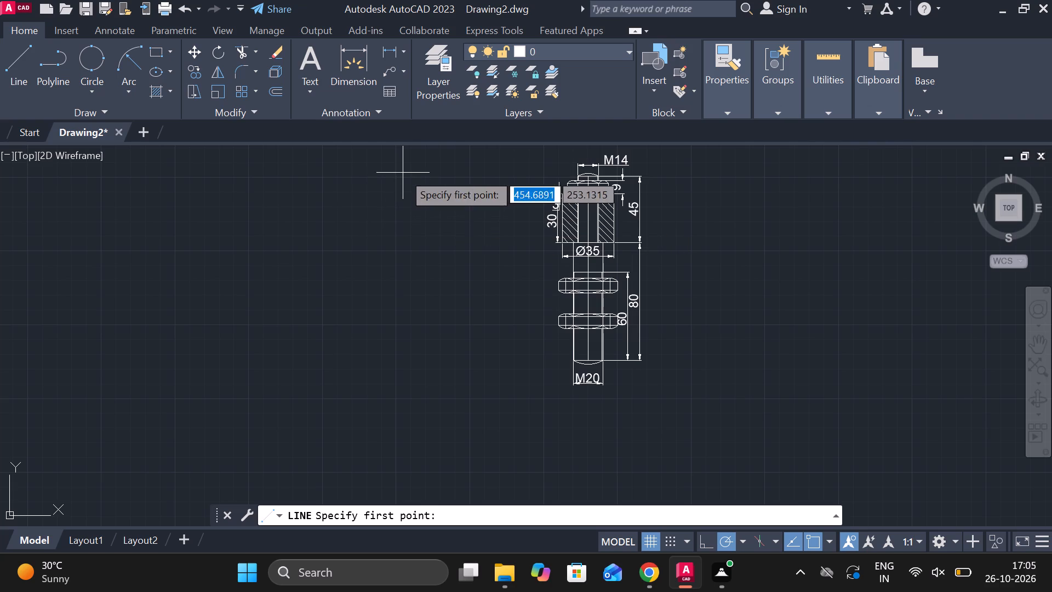
{"action": "scroll", "coordinate": [728, 389], "scroll_direction": "down", "scroll_amount": 1}
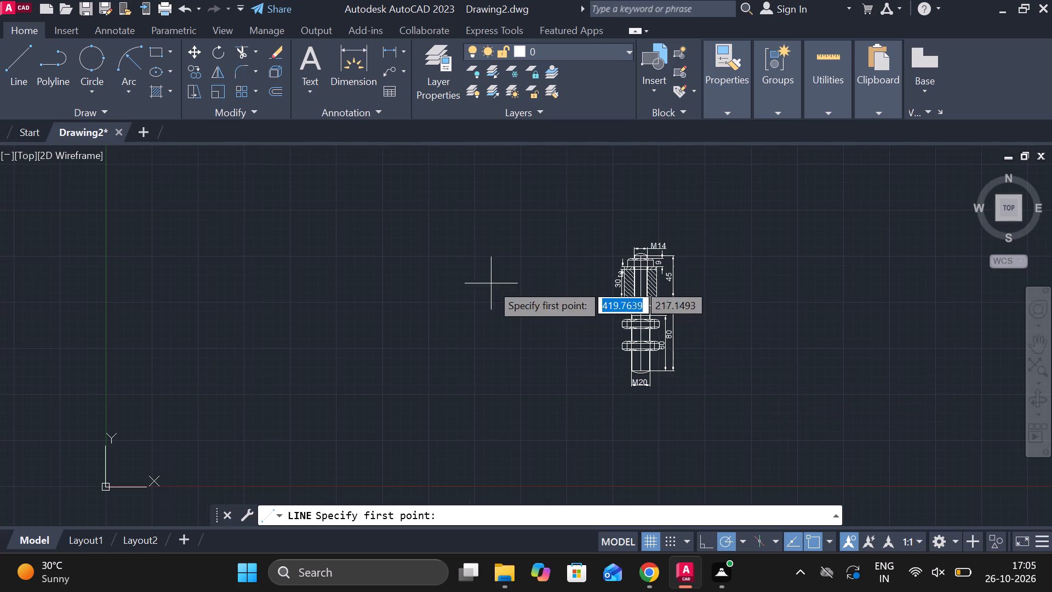
{"action": "scroll", "coordinate": [516, 299], "scroll_direction": "up", "scroll_amount": 1}
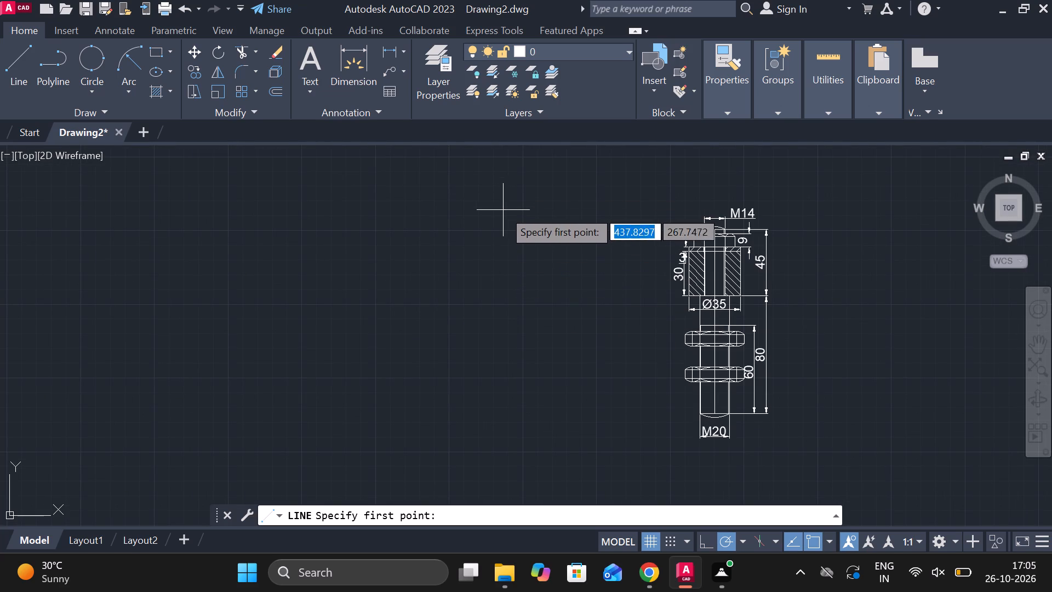
{"action": "left_click", "coordinate": [466, 211]}
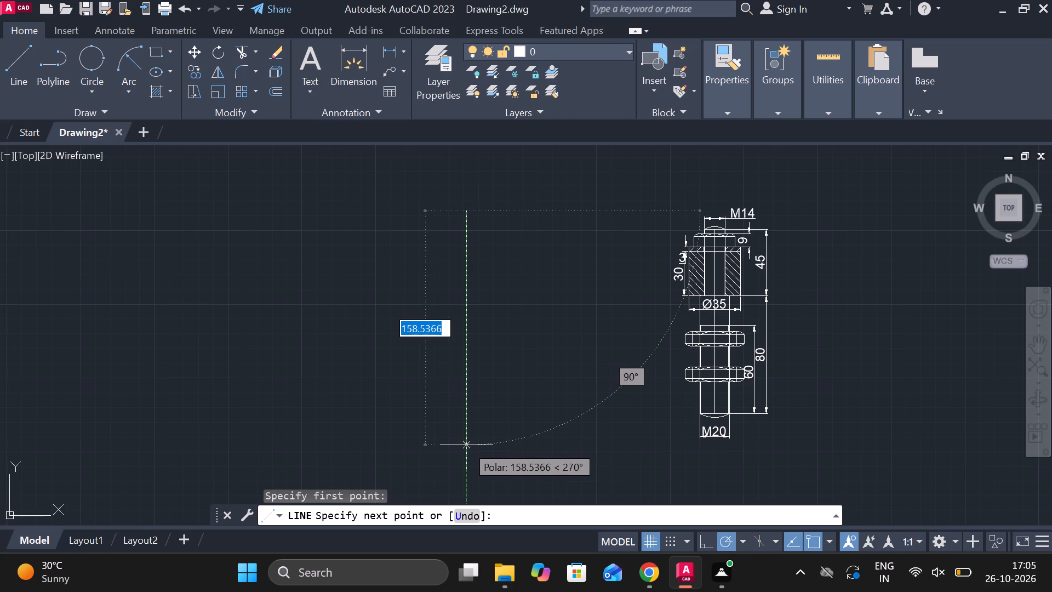
{"action": "type", "text": "112"}
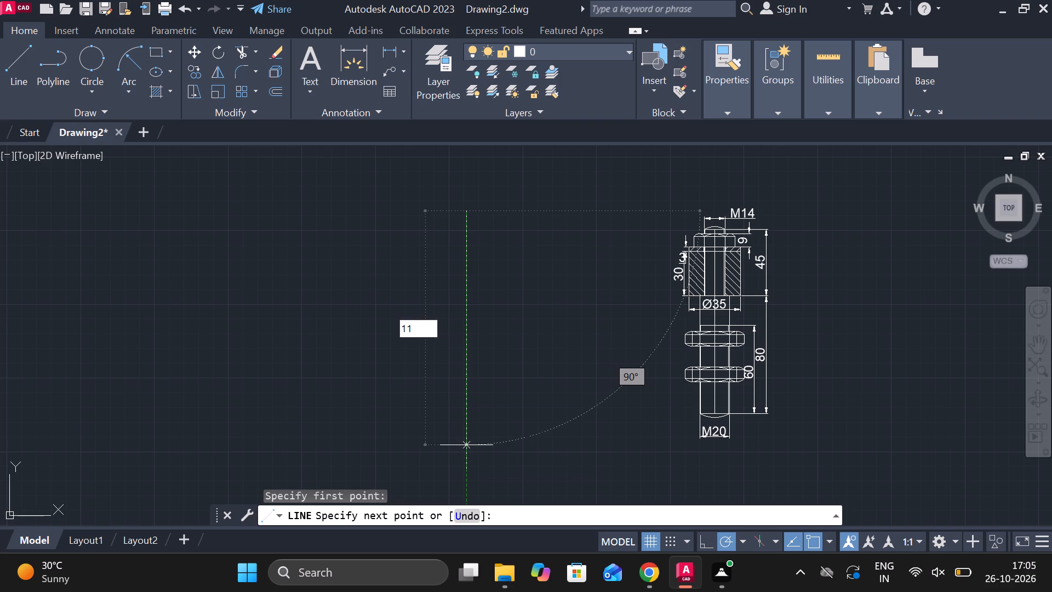
{"action": "key", "text": "Return"}
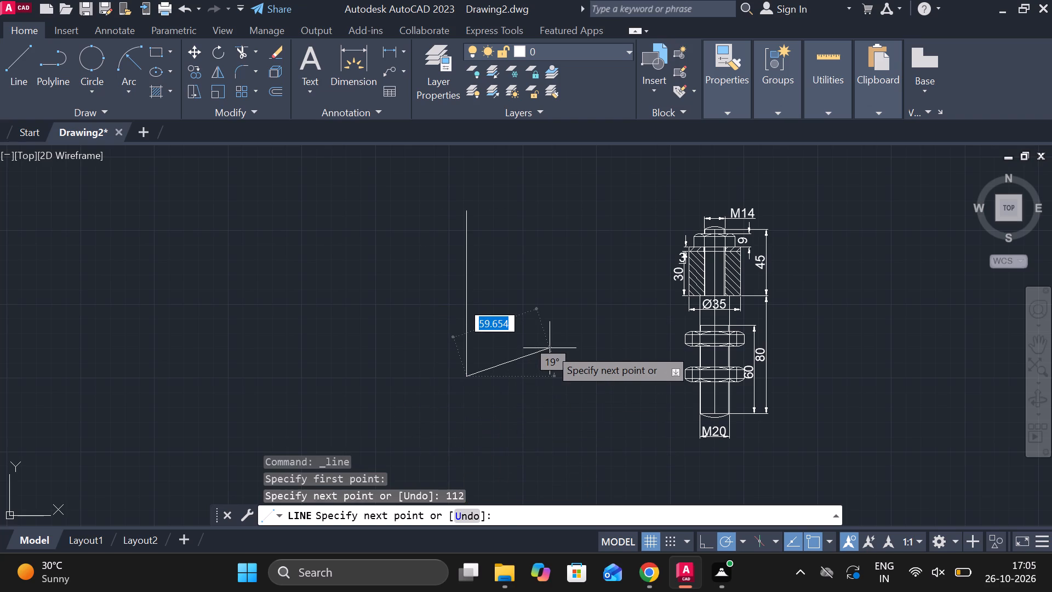
{"action": "key", "text": "Escape"}
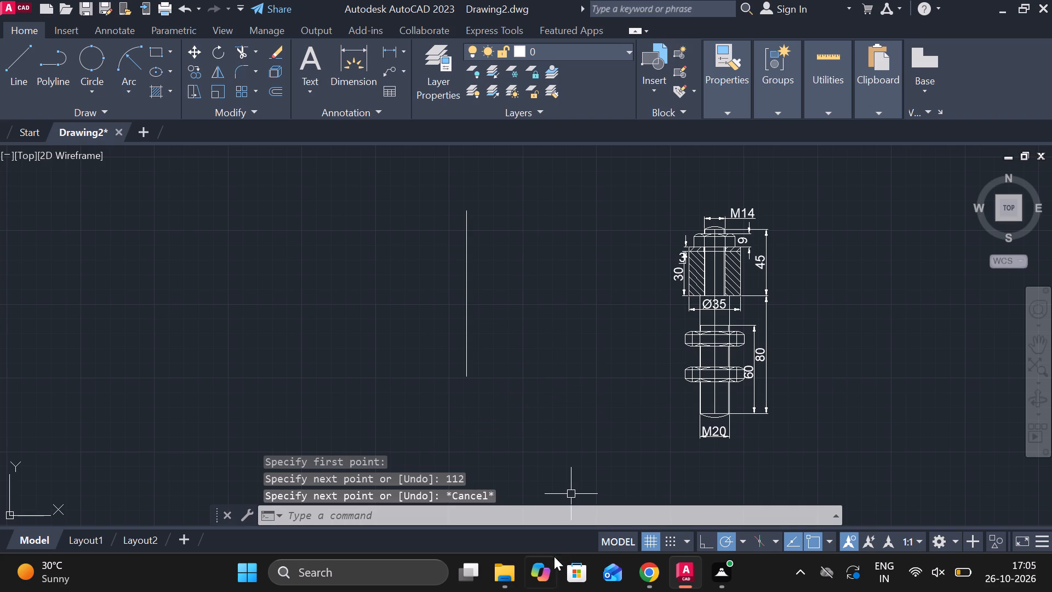
Draw two concentric circles of diameter 15 and 38 centred on the lower end of the 112 line.
{"action": "left_click", "coordinate": [100, 80]}
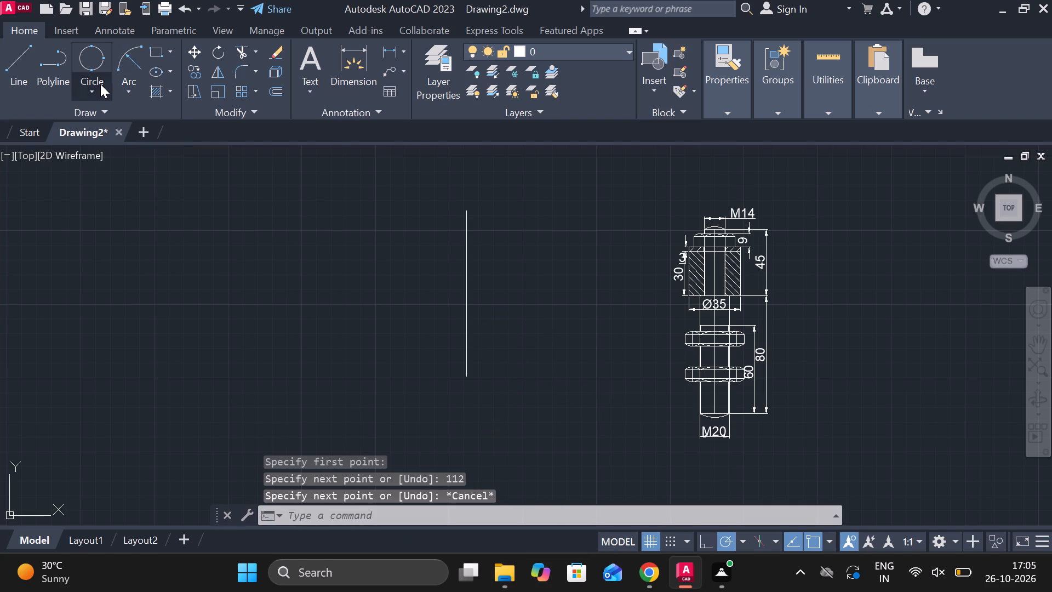
{"action": "left_click", "coordinate": [121, 155]}
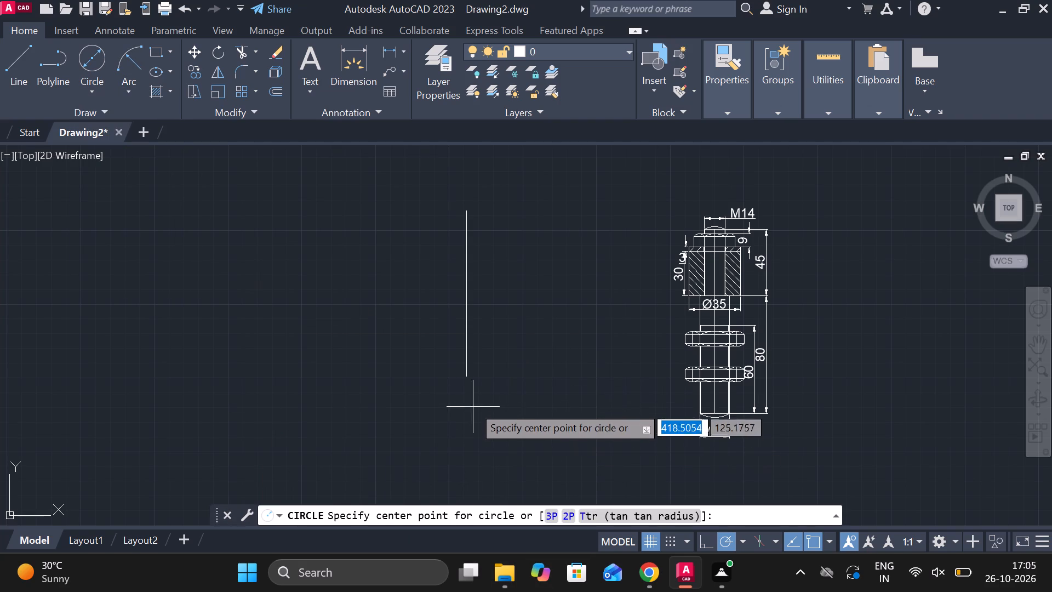
{"action": "left_click", "coordinate": [471, 373]}
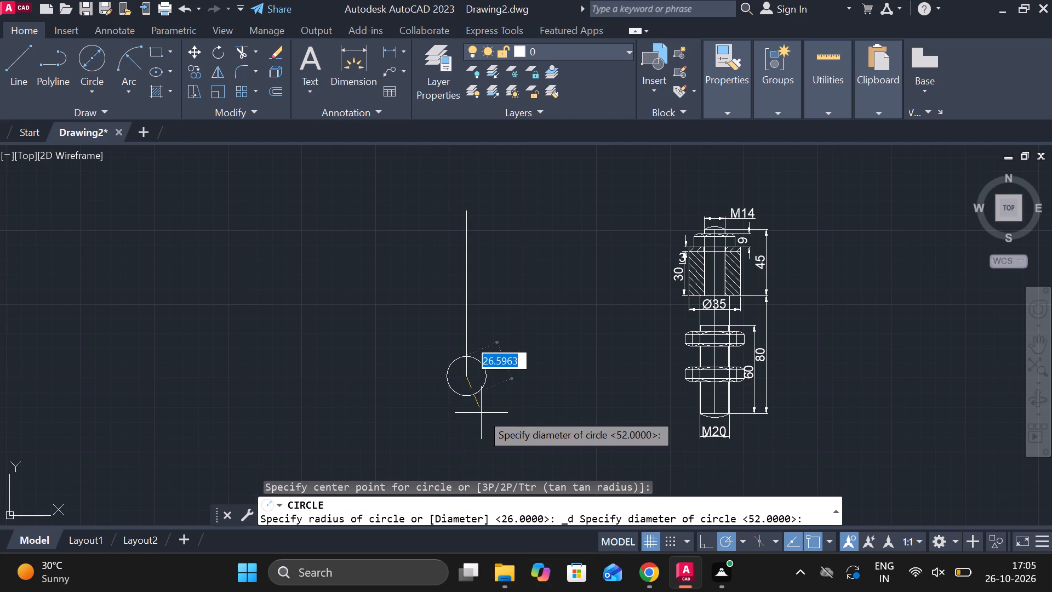
{"action": "key", "text": "1"}
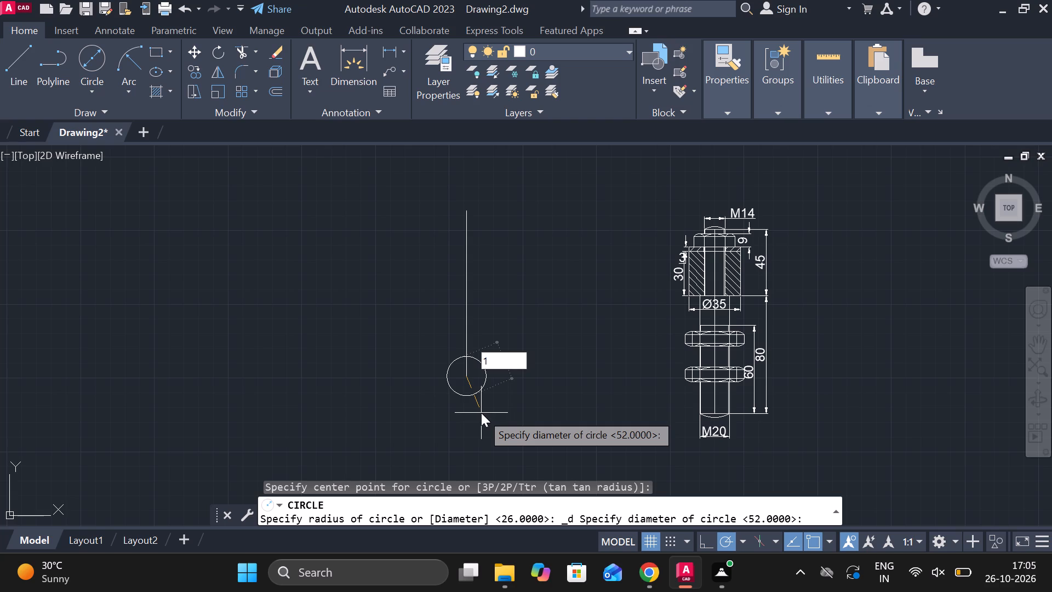
{"action": "key", "text": "5"}
{"action": "key", "text": "Return"}
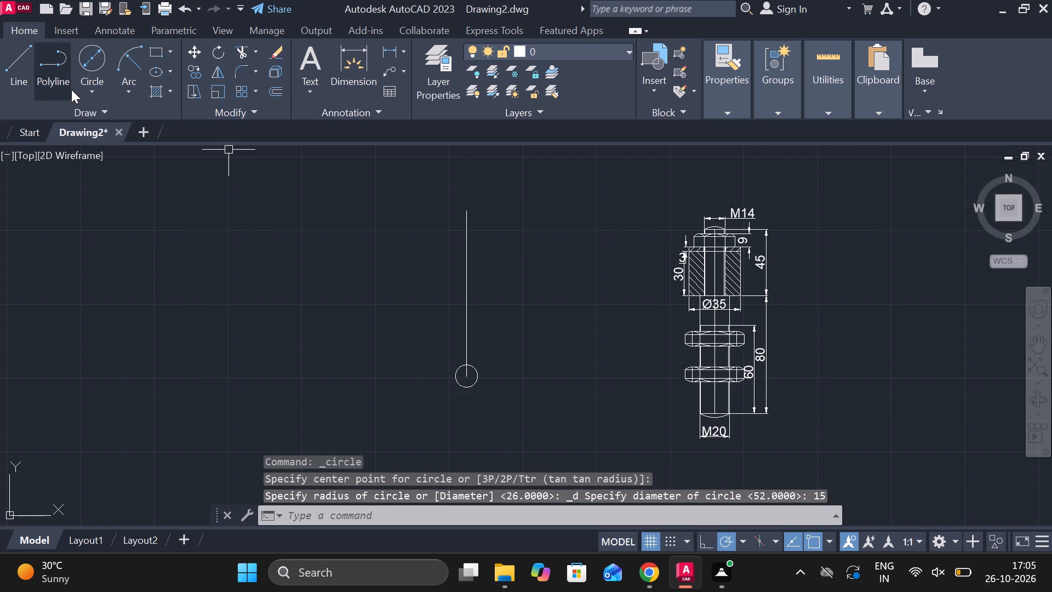
{"action": "left_click", "coordinate": [82, 59]}
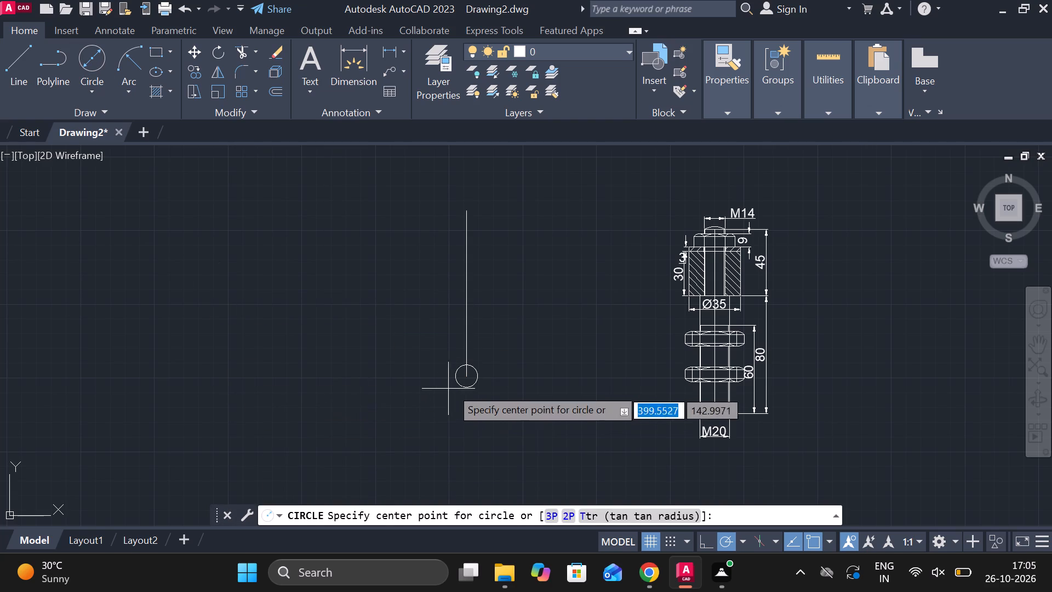
{"action": "left_click", "coordinate": [467, 379]}
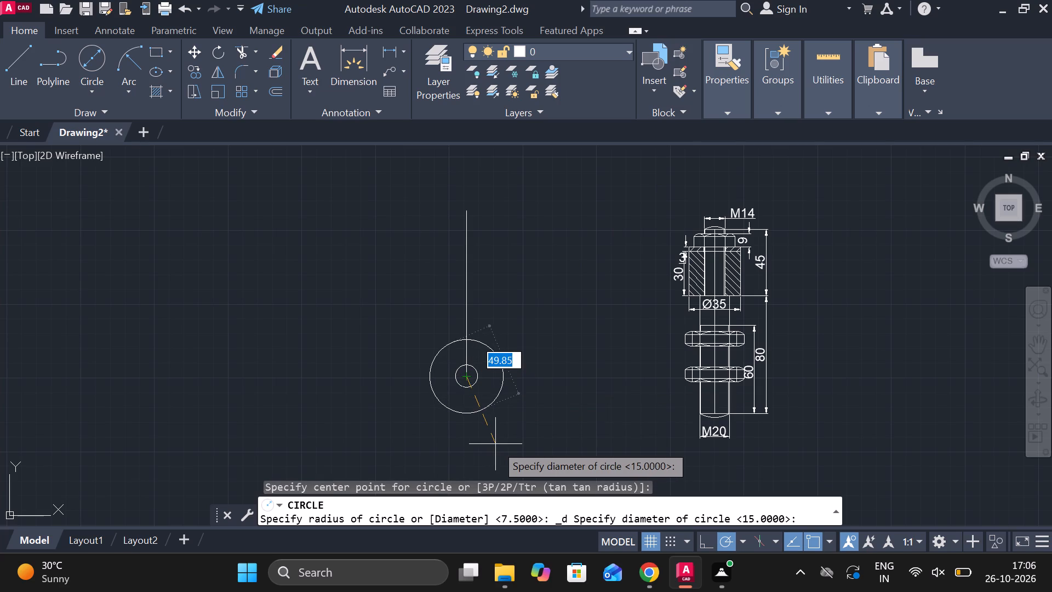
{"action": "key", "text": "3"}
{"action": "key", "text": "8"}
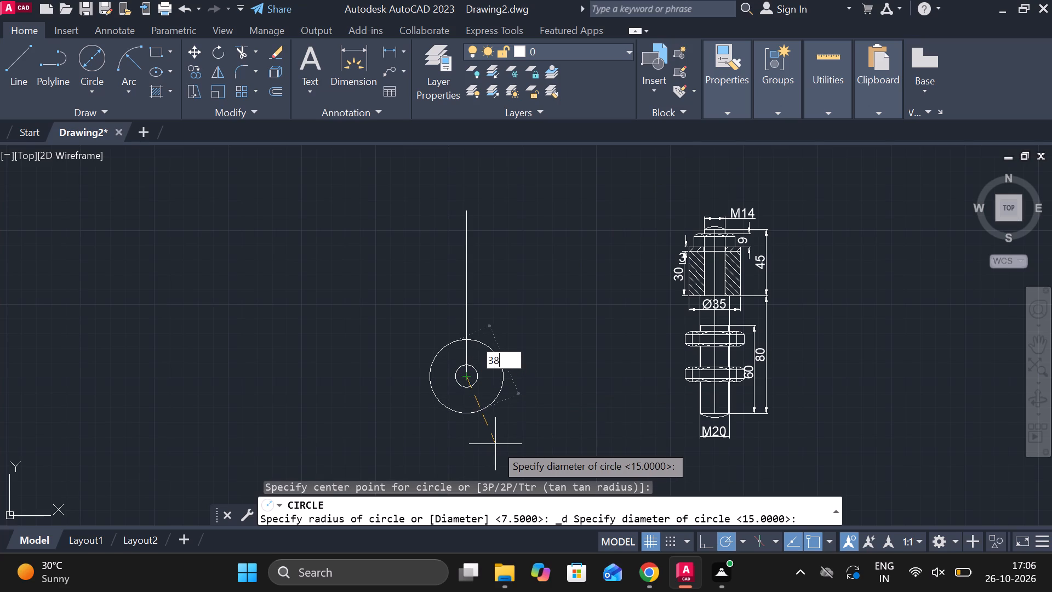
{"action": "key", "text": "Return"}
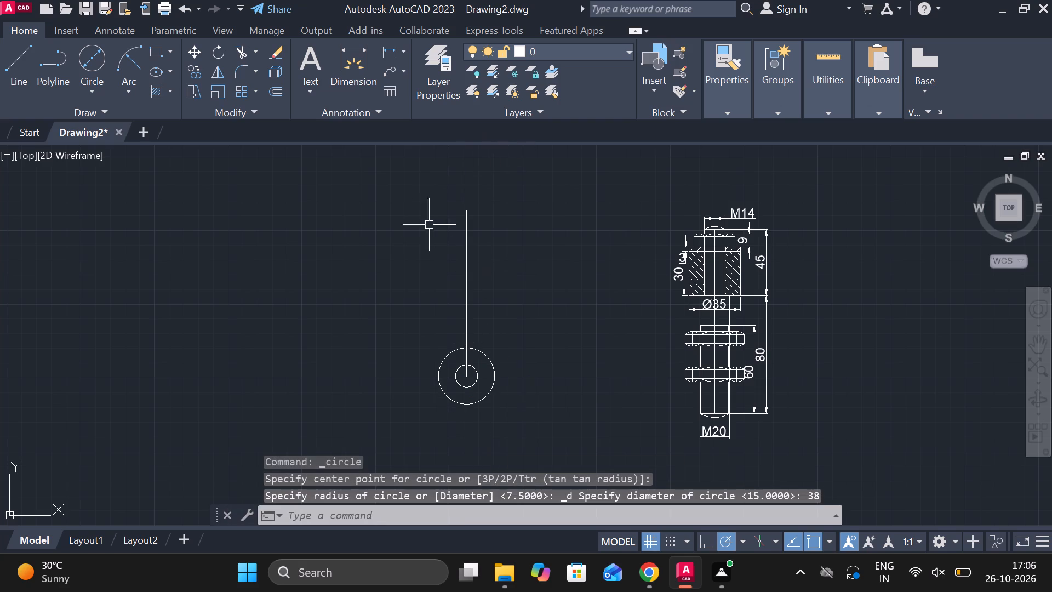
Draw two concentric circles of diameter 15 and 38 centred on the upper end of the vertical line.
{"action": "left_click", "coordinate": [97, 60]}
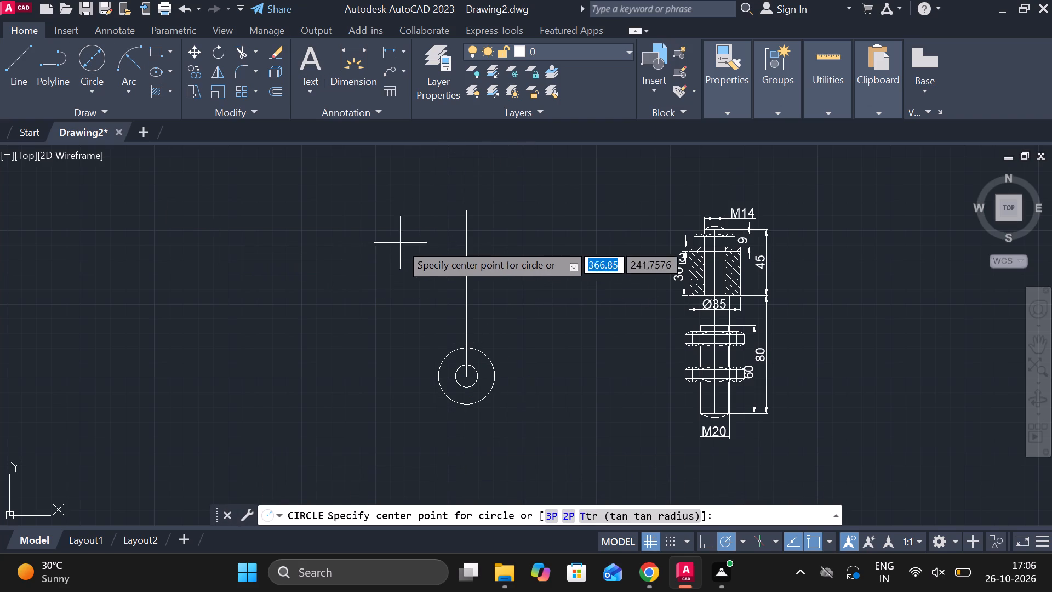
{"action": "left_click", "coordinate": [471, 213]}
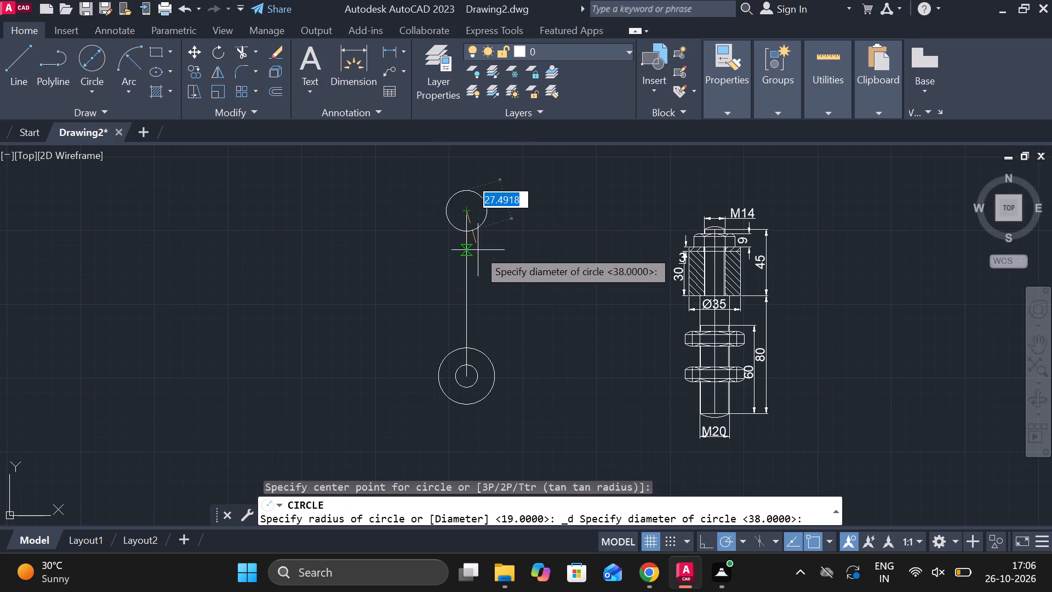
{"action": "type", "text": "15"}
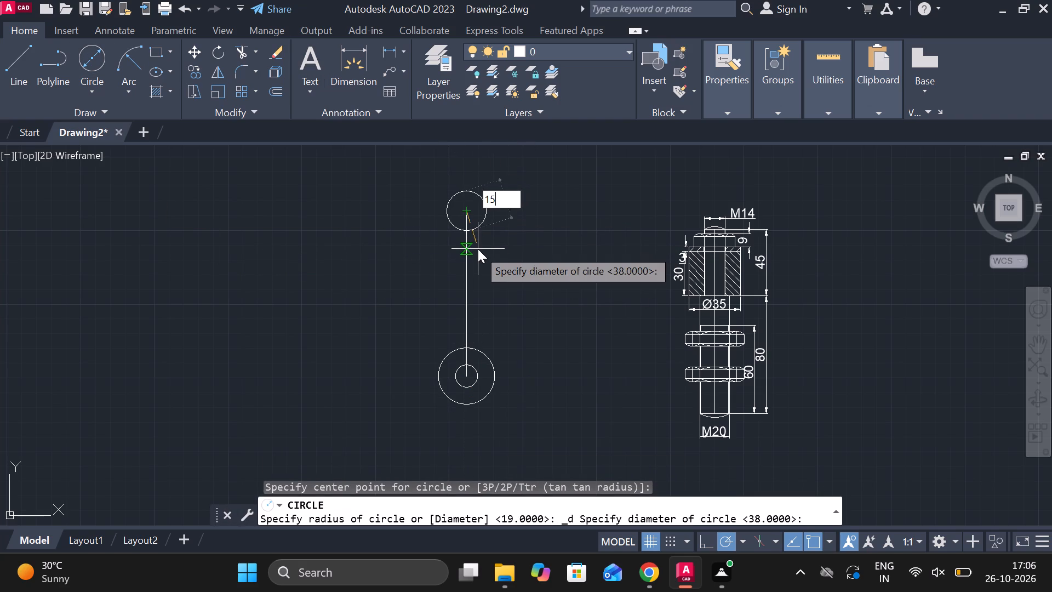
{"action": "key", "text": "Return"}
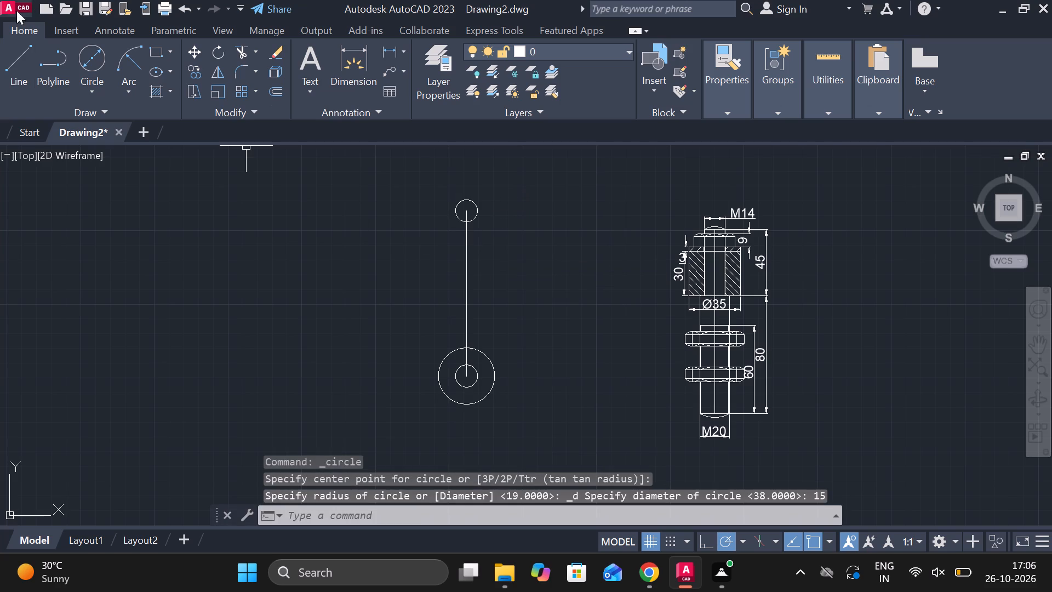
{"action": "left_click", "coordinate": [84, 62]}
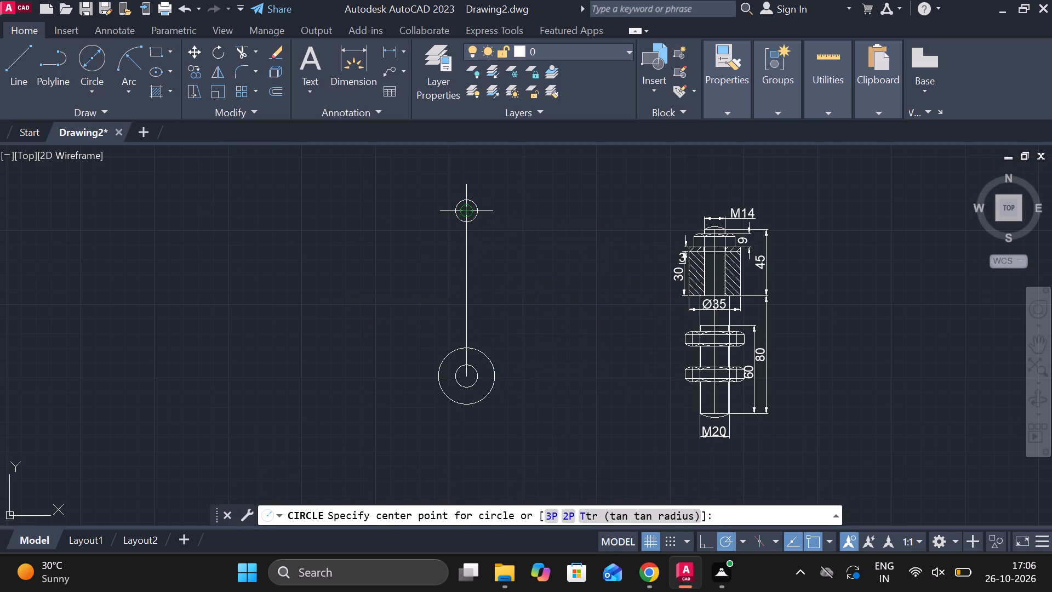
{"action": "left_click", "coordinate": [465, 214]}
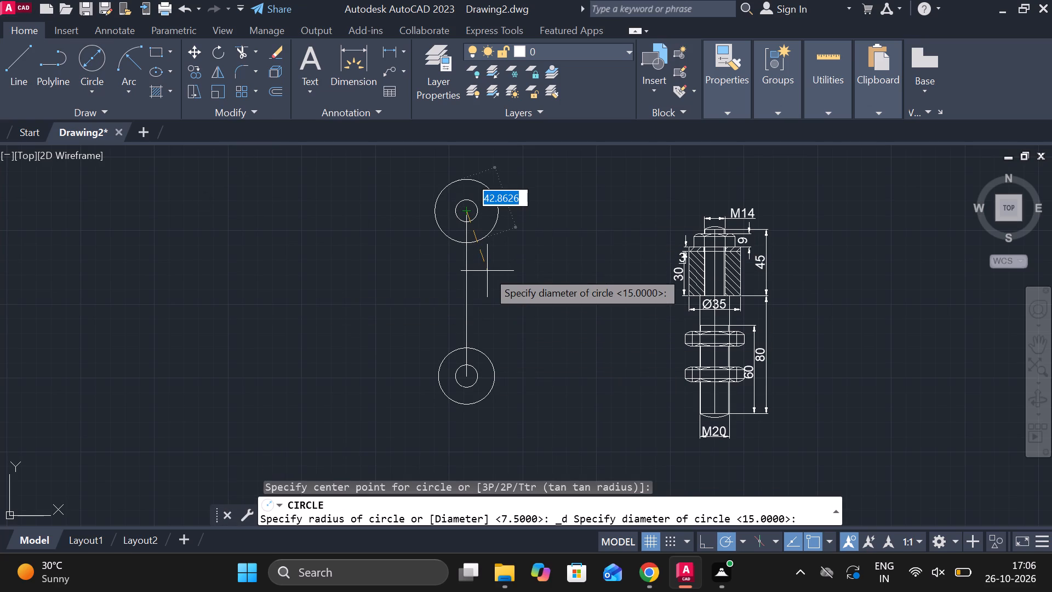
{"action": "key", "text": "3"}
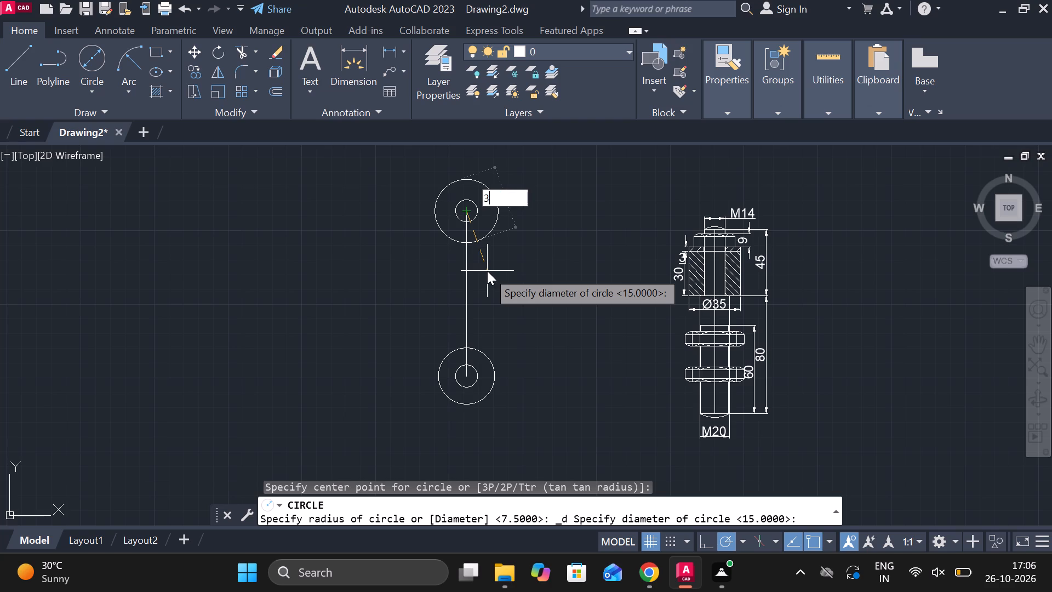
{"action": "key", "text": "8"}
{"action": "key", "text": "Return"}
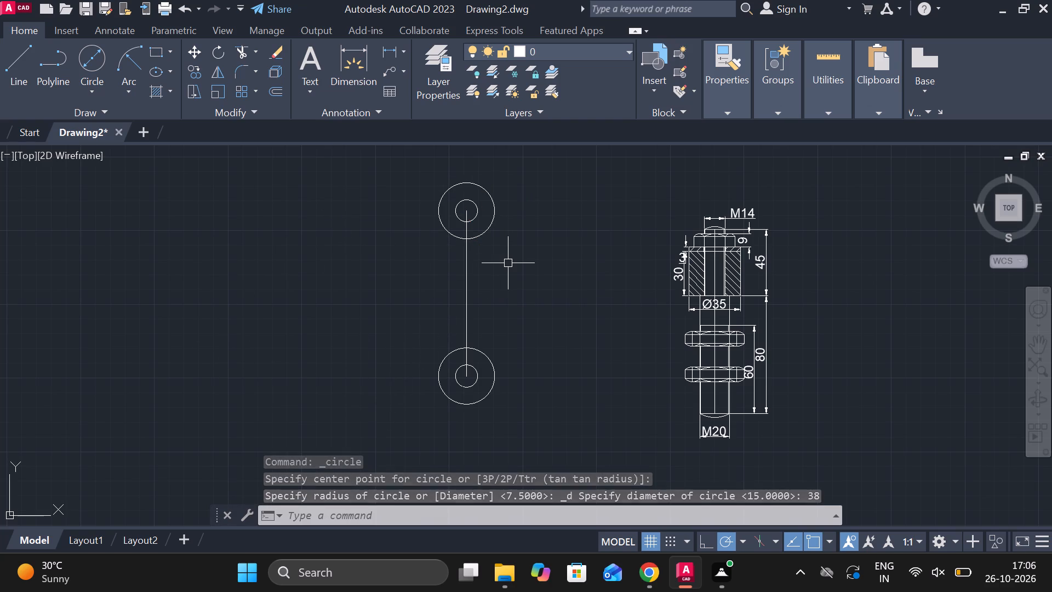
Copy the vertical centre line from its midpoint by 11 to the right and 11 to the left.
{"action": "scroll", "coordinate": [508, 263], "scroll_direction": "down", "scroll_amount": 1}
{"action": "scroll", "coordinate": [513, 233], "scroll_direction": "up", "scroll_amount": 3}
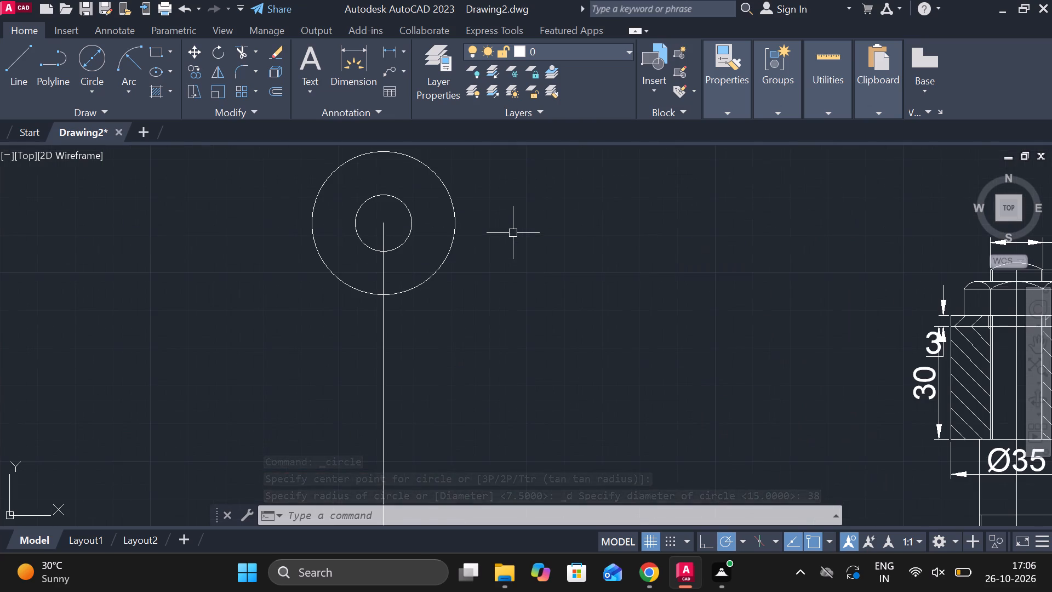
{"action": "scroll", "coordinate": [396, 343], "scroll_direction": "down", "scroll_amount": 1}
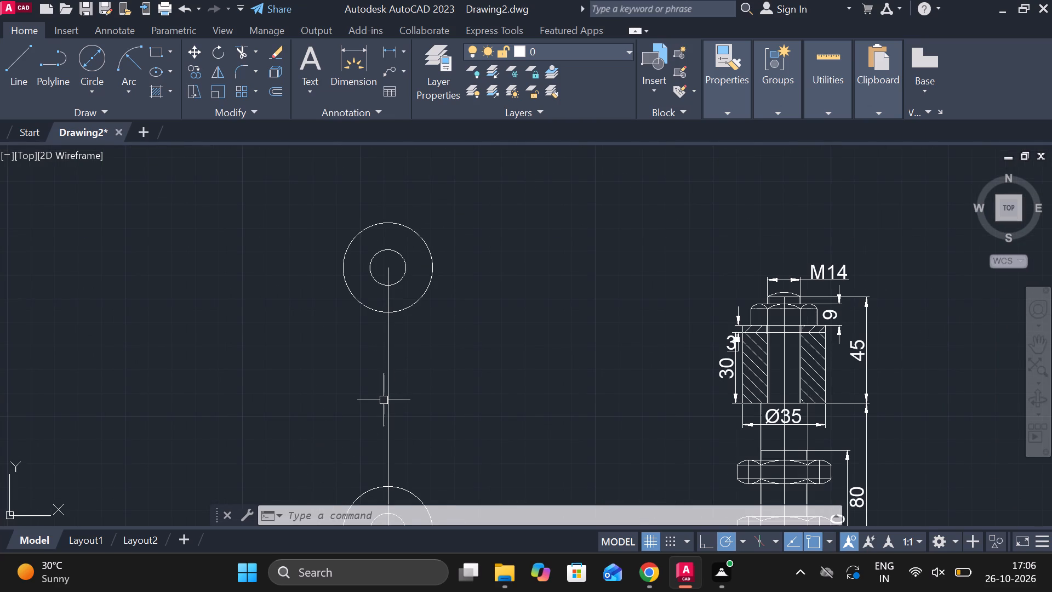
{"action": "left_click", "coordinate": [387, 400]}
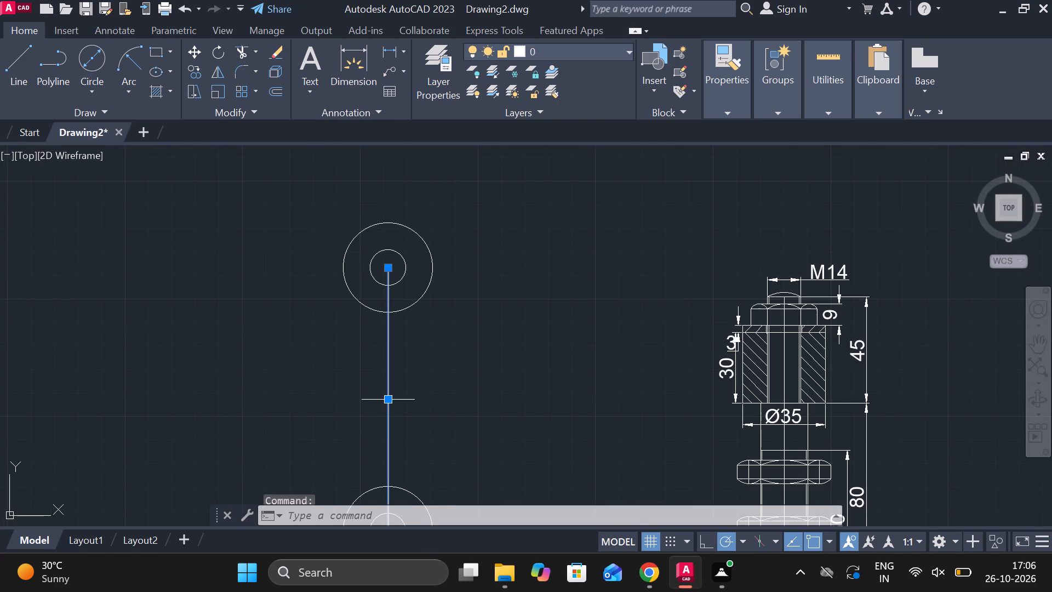
{"action": "left_click", "coordinate": [202, 72]}
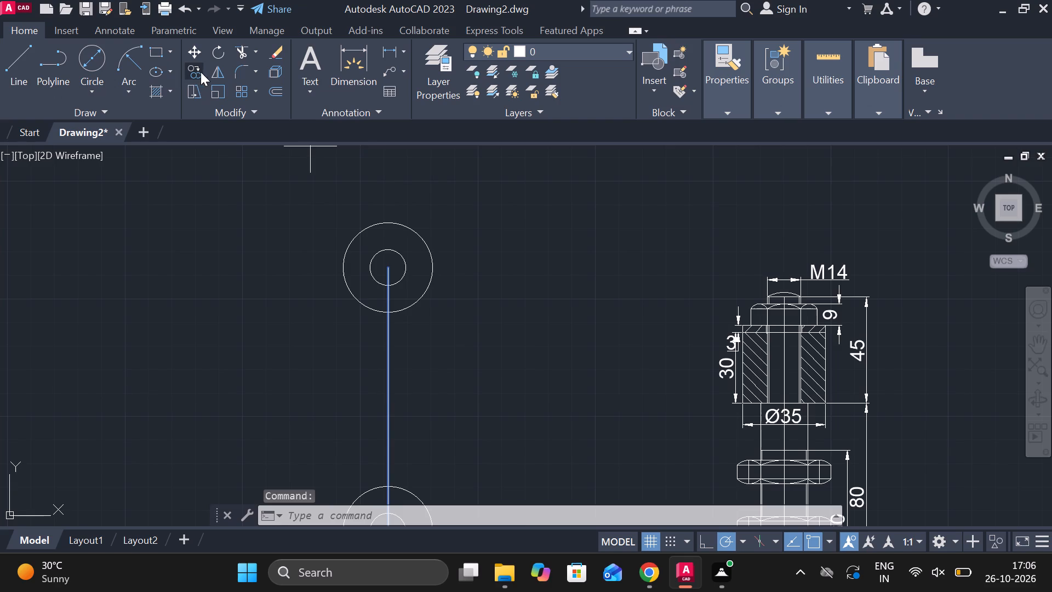
{"action": "left_click", "coordinate": [388, 401]}
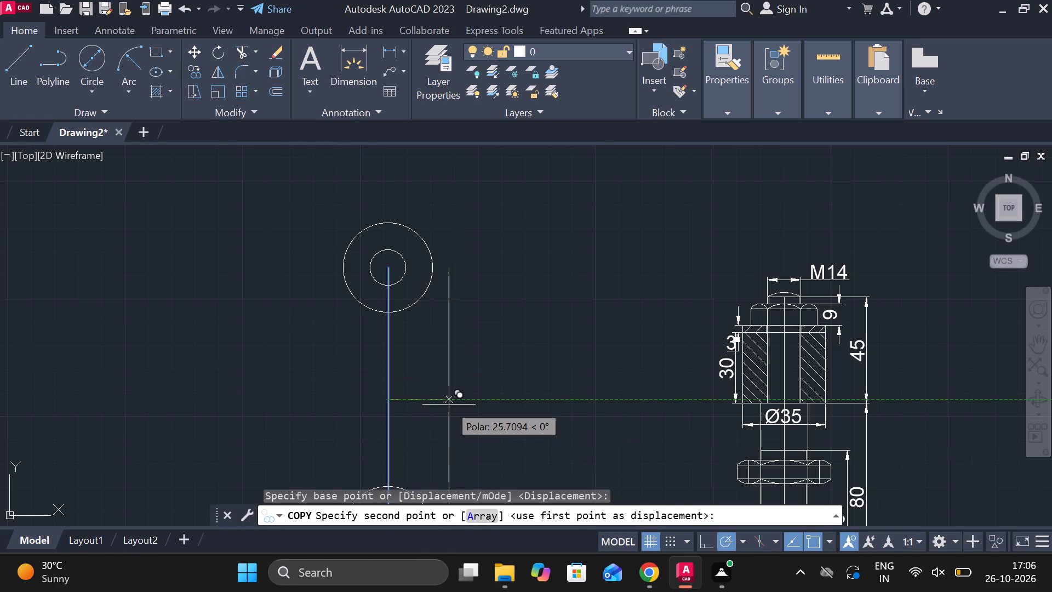
{"action": "type", "text": "11"}
{"action": "key", "text": "Return"}
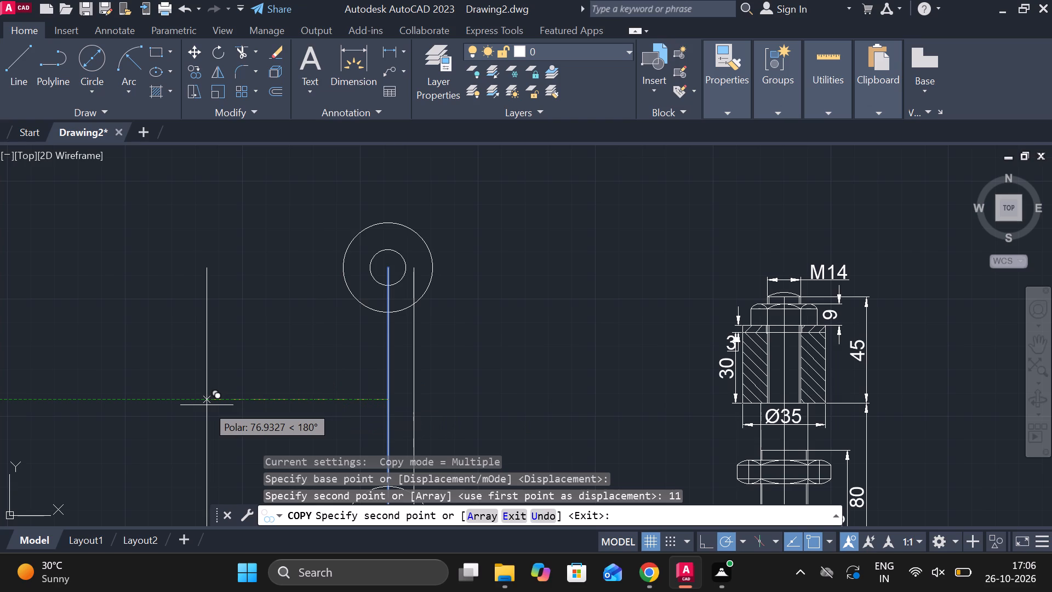
{"action": "type", "text": "11"}
{"action": "key", "text": "Return"}
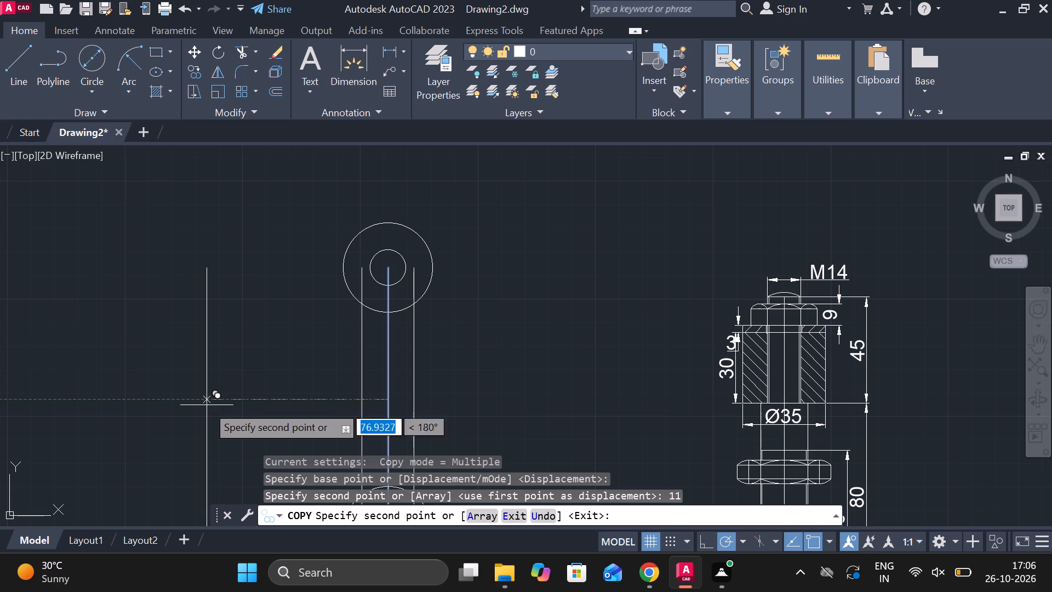
{"action": "key", "text": "Escape"}
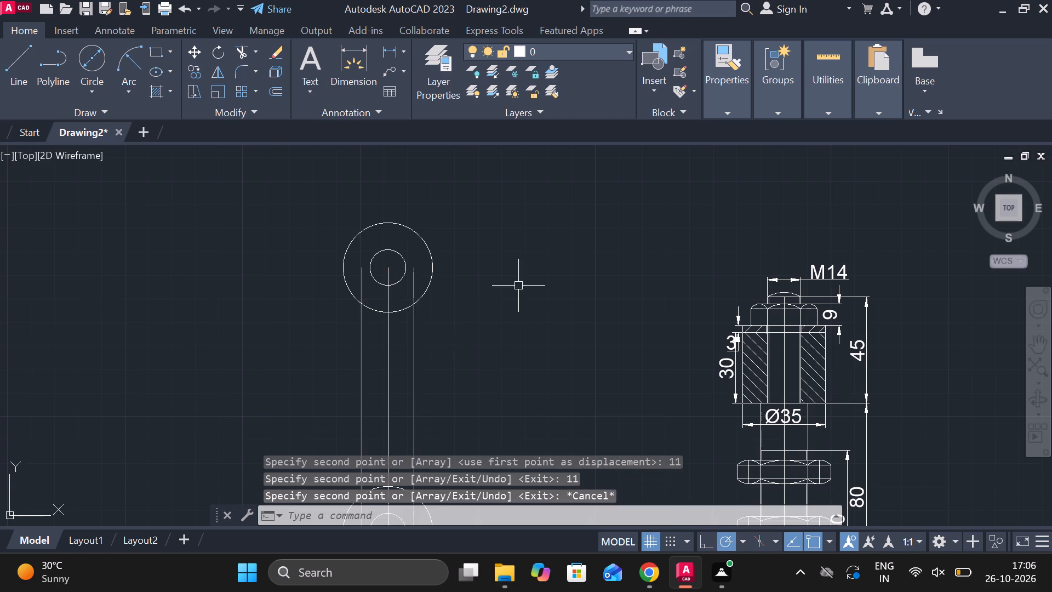
{"action": "scroll", "coordinate": [516, 285], "scroll_direction": "down", "scroll_amount": 2}
{"action": "scroll", "coordinate": [516, 322], "scroll_direction": "up", "scroll_amount": 2}
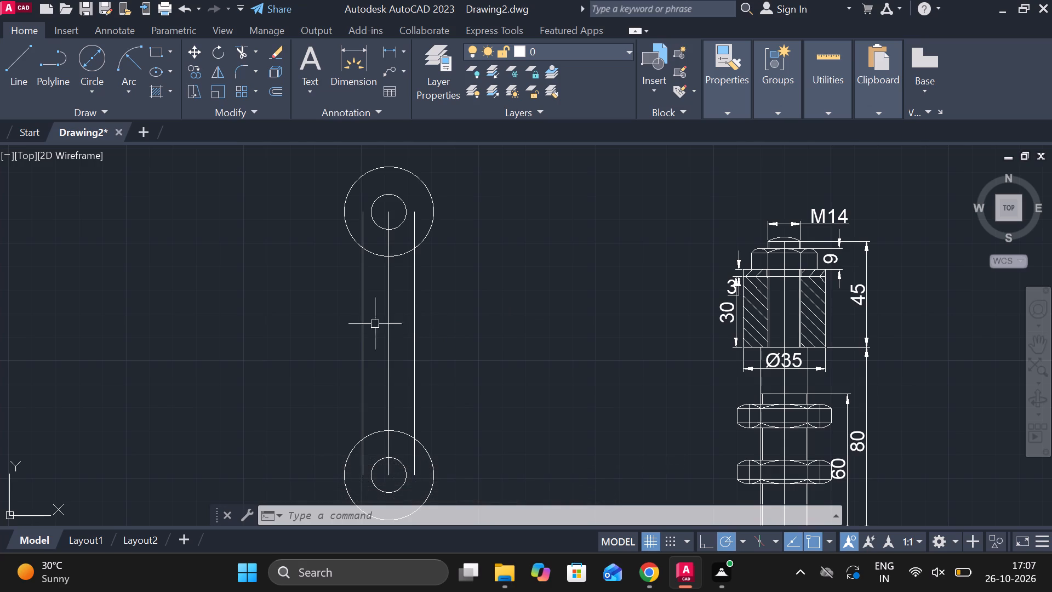
Fillet both vertical side lines to the upper 38-diameter circle with a radius of 8.
{"action": "left_click", "coordinate": [236, 71]}
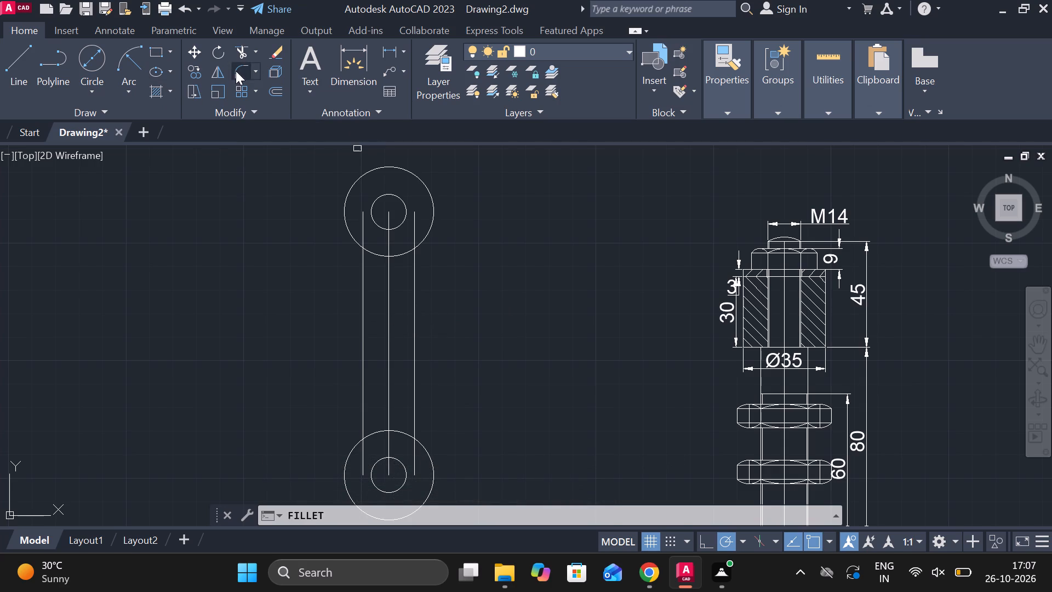
{"action": "left_click", "coordinate": [568, 516]}
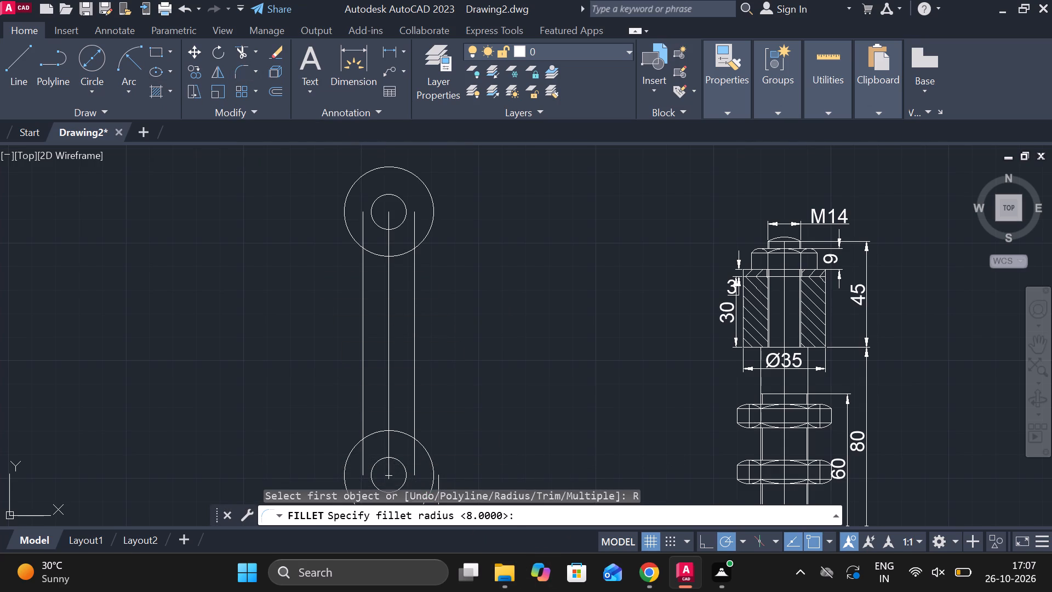
{"action": "key", "text": "8"}
{"action": "key", "text": "Return"}
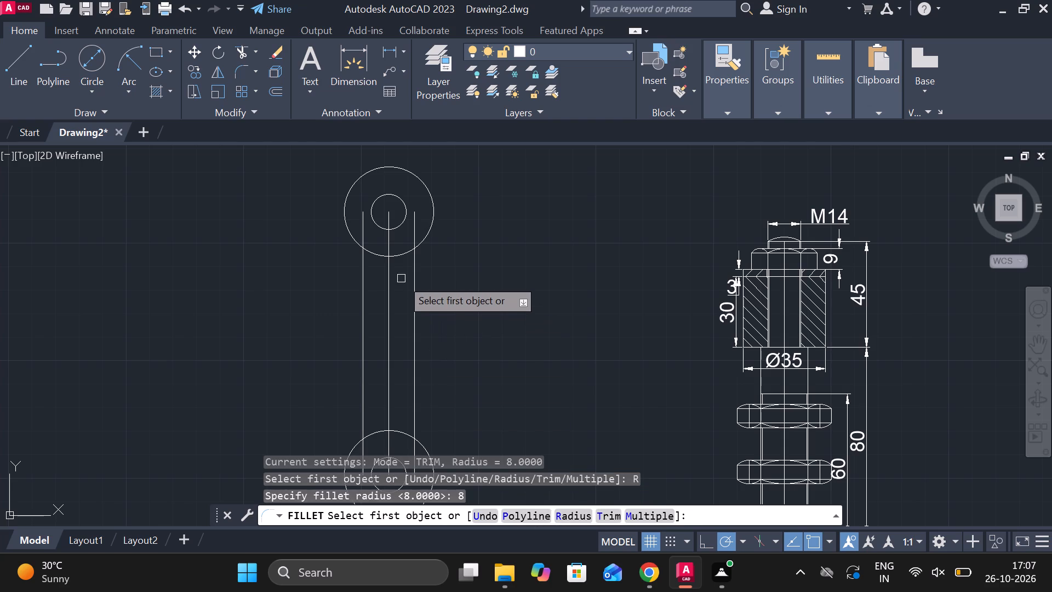
{"action": "left_click", "coordinate": [419, 268]}
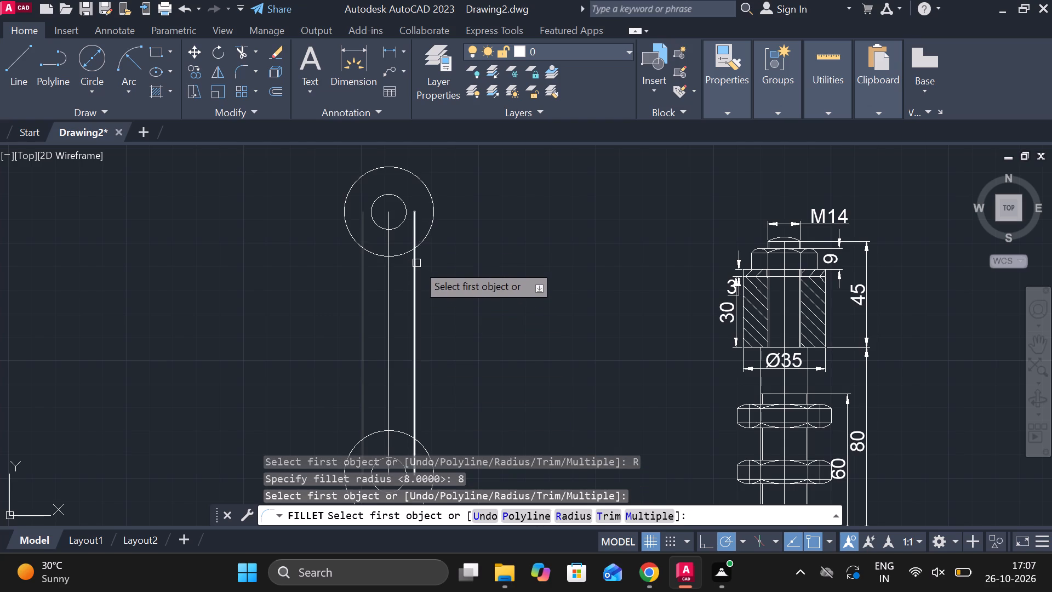
{"action": "left_click", "coordinate": [418, 266]}
{"action": "left_click", "coordinate": [430, 240]}
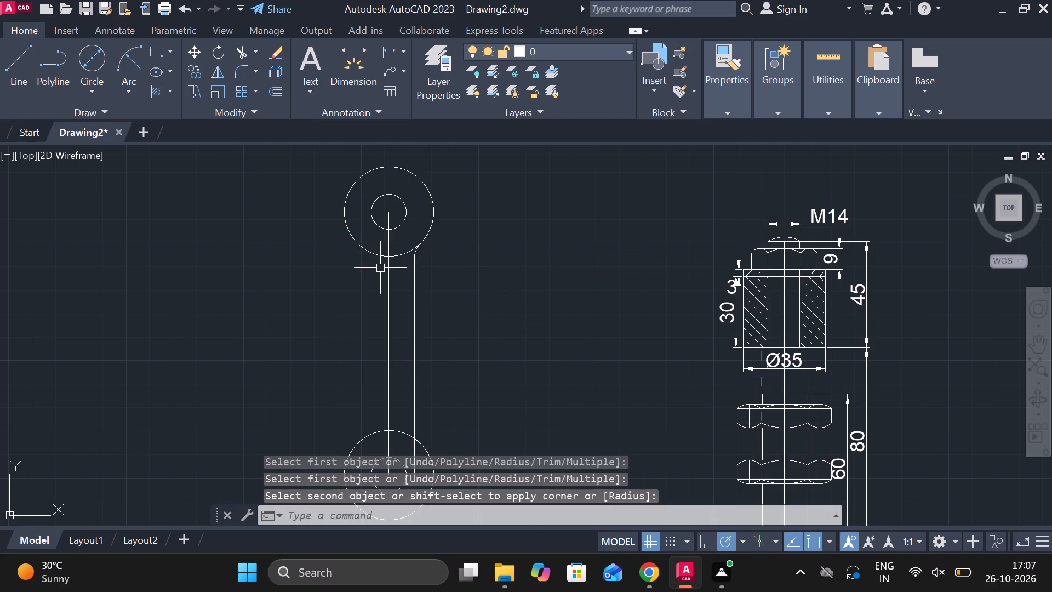
{"action": "left_click", "coordinate": [238, 73]}
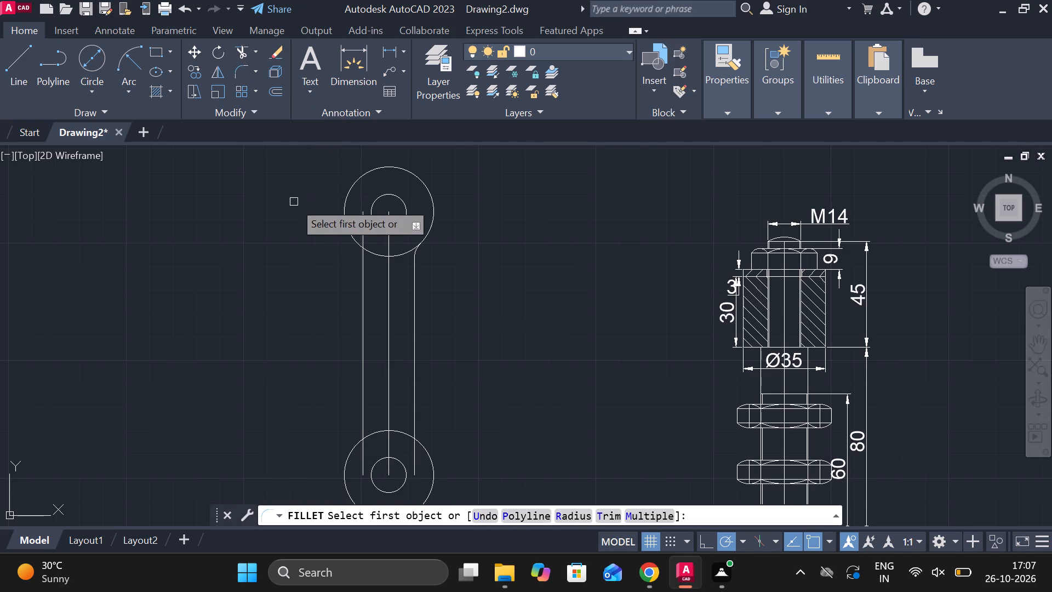
{"action": "left_click", "coordinate": [364, 276]}
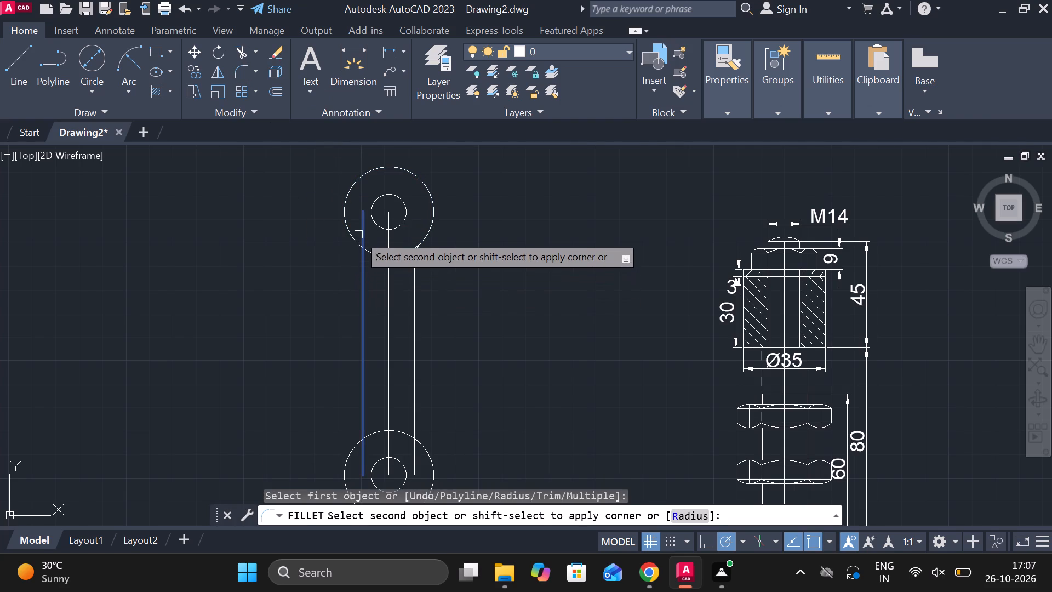
{"action": "left_click", "coordinate": [358, 235]}
{"action": "left_click", "coordinate": [355, 238]}
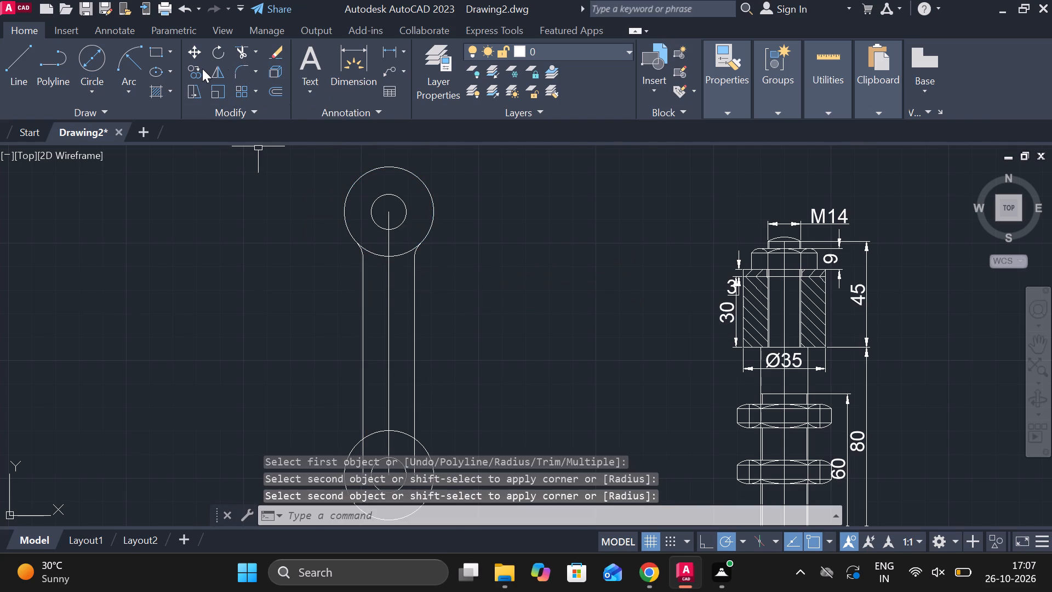
Fillet both vertical side lines to the lower 38-diameter circle with the same radius.
{"action": "left_click", "coordinate": [243, 78]}
{"action": "scroll", "coordinate": [401, 241], "scroll_direction": "down", "scroll_amount": 2}
{"action": "scroll", "coordinate": [415, 325], "scroll_direction": "up", "scroll_amount": 1}
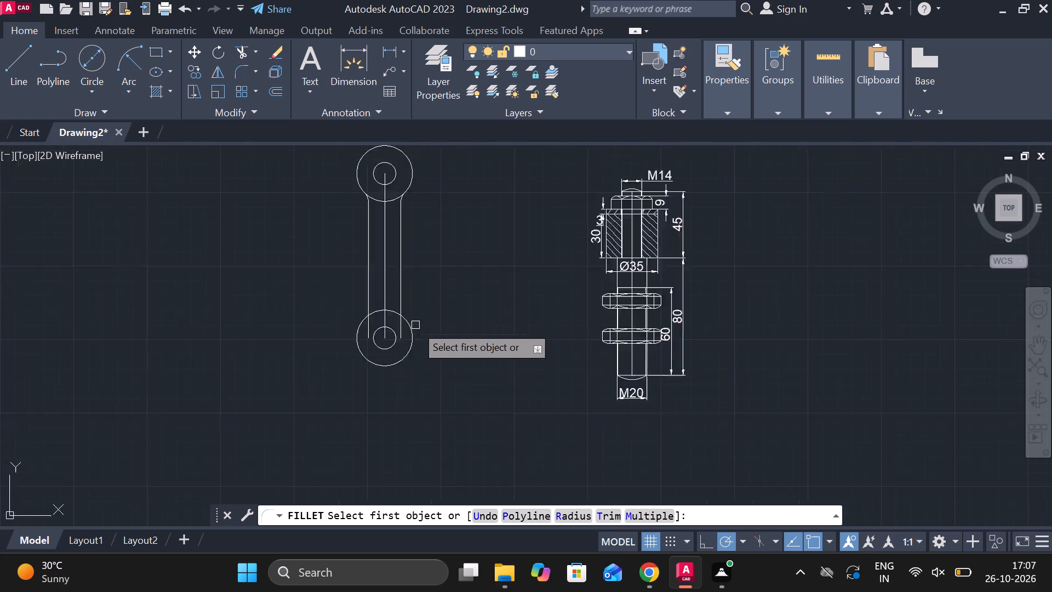
{"action": "scroll", "coordinate": [415, 325], "scroll_direction": "up", "scroll_amount": 2}
{"action": "left_click", "coordinate": [373, 276]}
{"action": "left_click", "coordinate": [395, 312]}
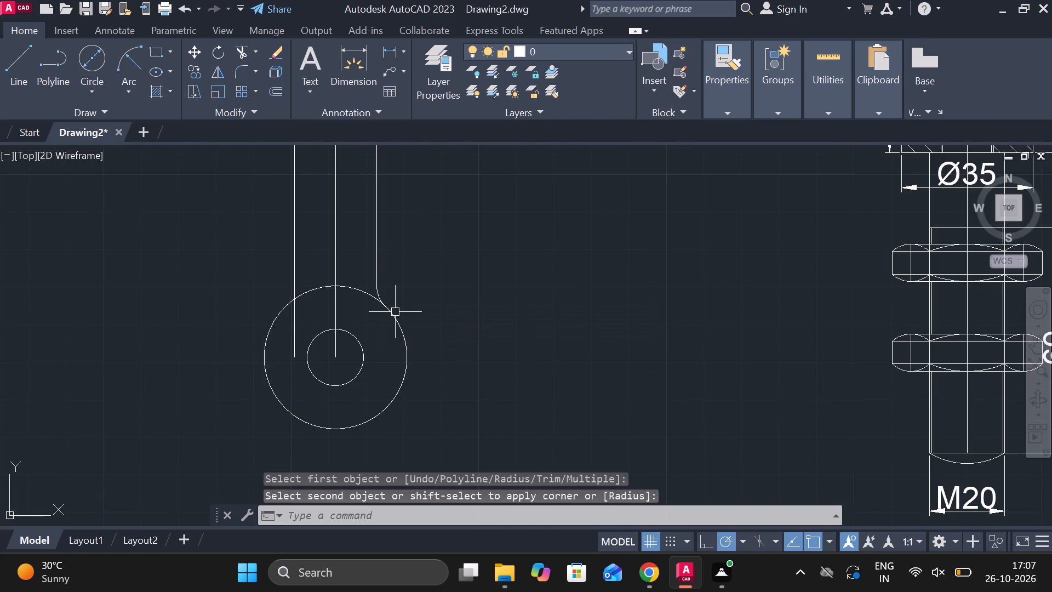
{"action": "left_click", "coordinate": [236, 70]}
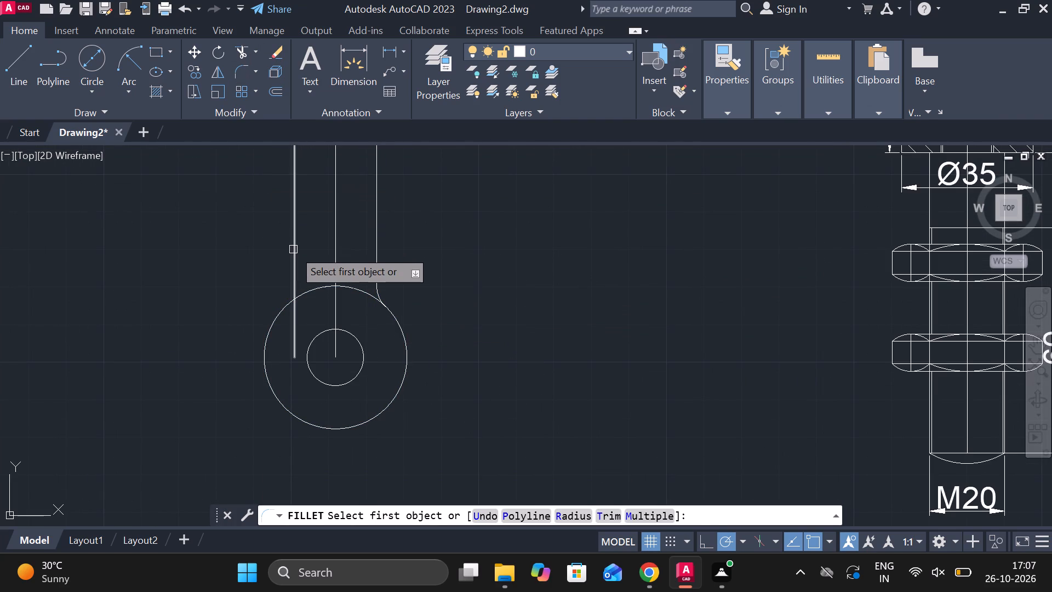
{"action": "left_click", "coordinate": [293, 249]}
{"action": "left_click", "coordinate": [283, 315]}
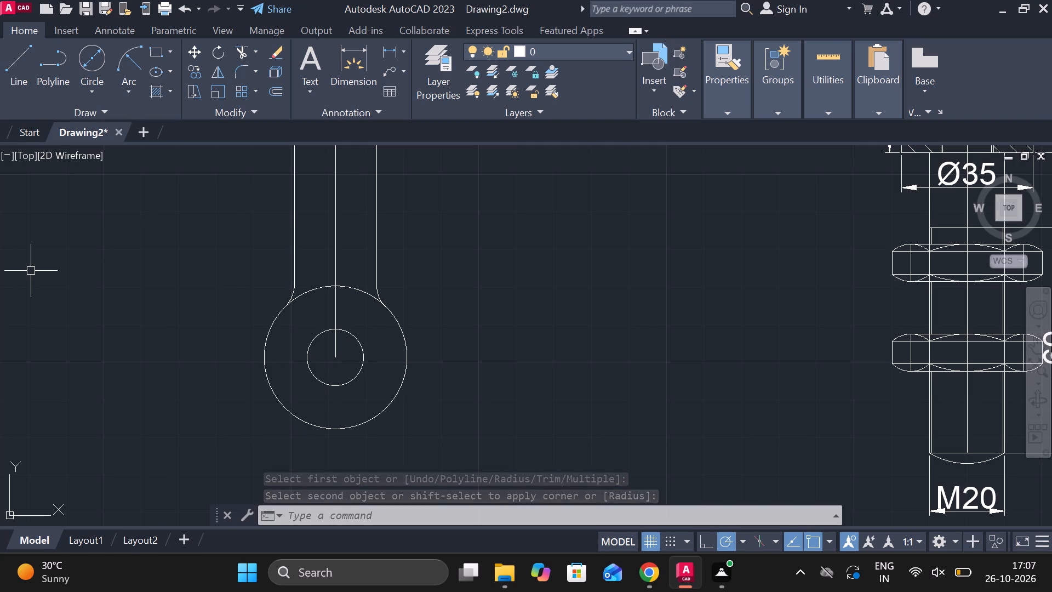
{"action": "key", "text": "Escape"}
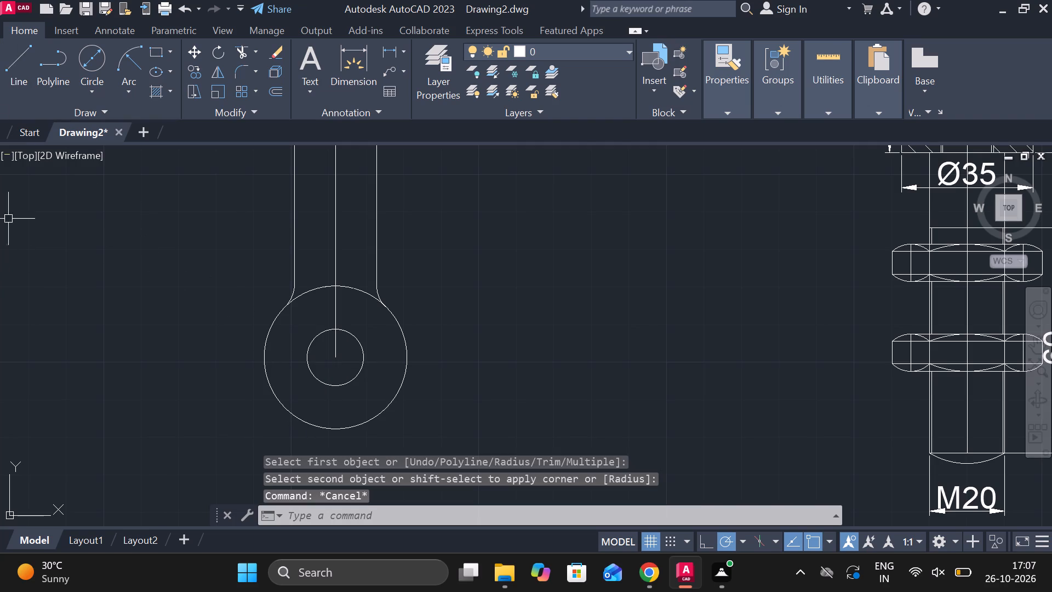
Draw vertical lines about 20 and 24 long downward from the left and right quadrants of the lower 15-diameter circle, crossing the outer circle.
{"action": "left_click", "coordinate": [12, 65]}
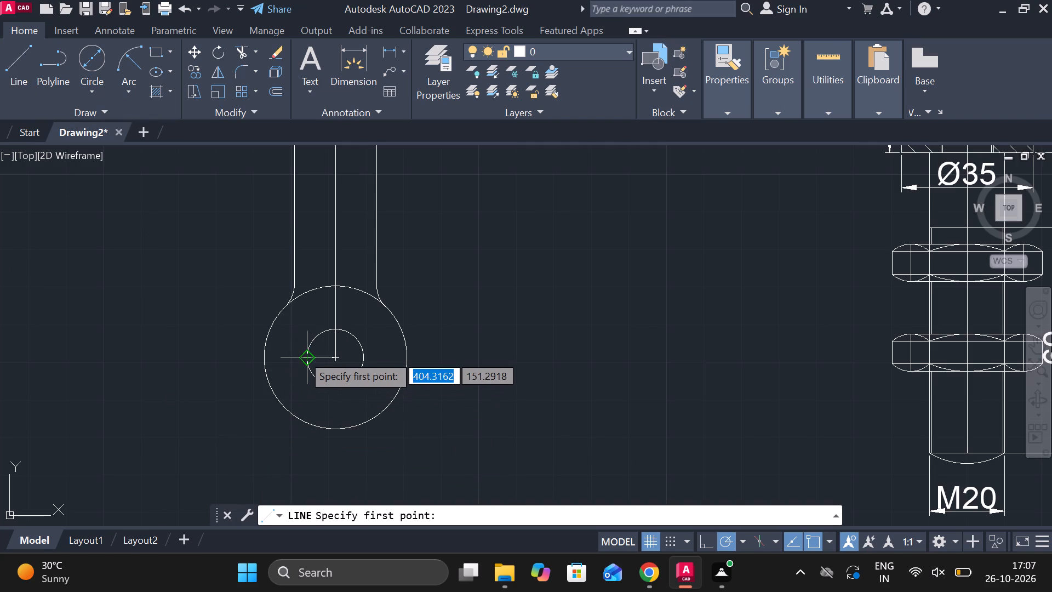
{"action": "left_click", "coordinate": [302, 354]}
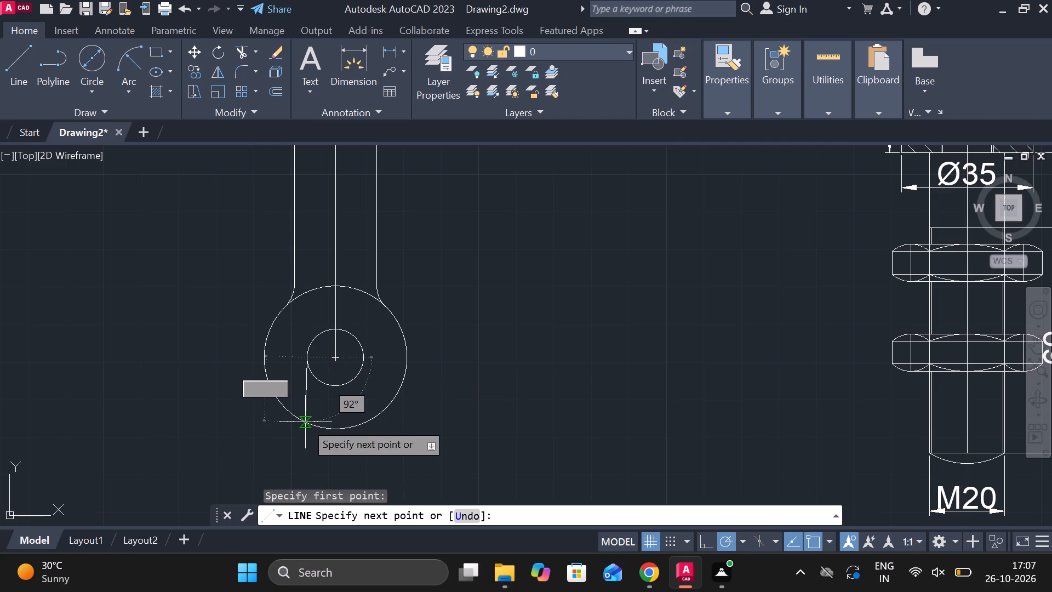
{"action": "scroll", "coordinate": [305, 422], "scroll_direction": "up", "scroll_amount": 3}
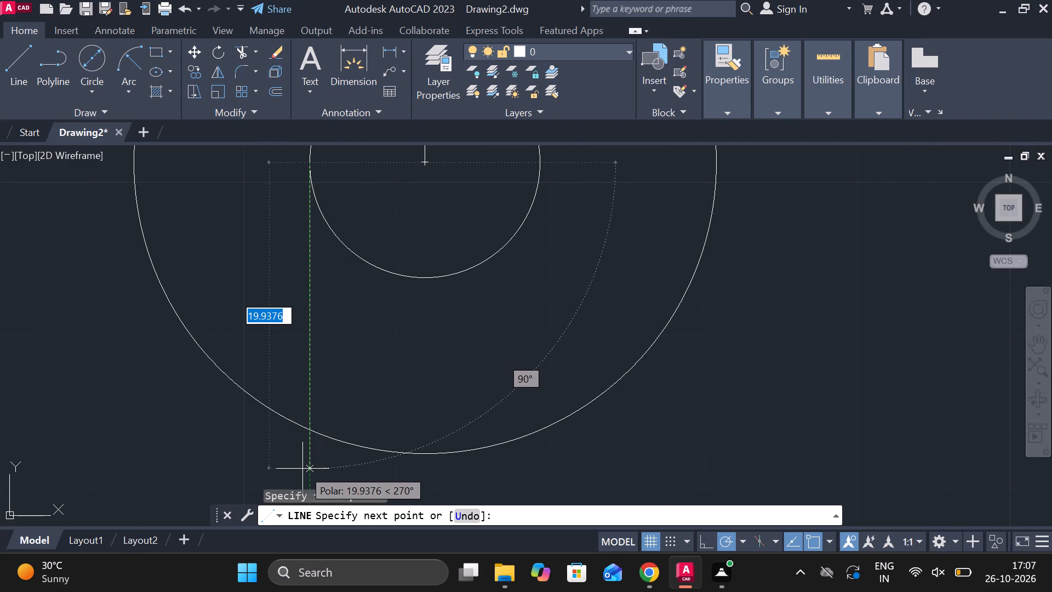
{"action": "left_click", "coordinate": [302, 469]}
{"action": "key", "text": "Escape"}
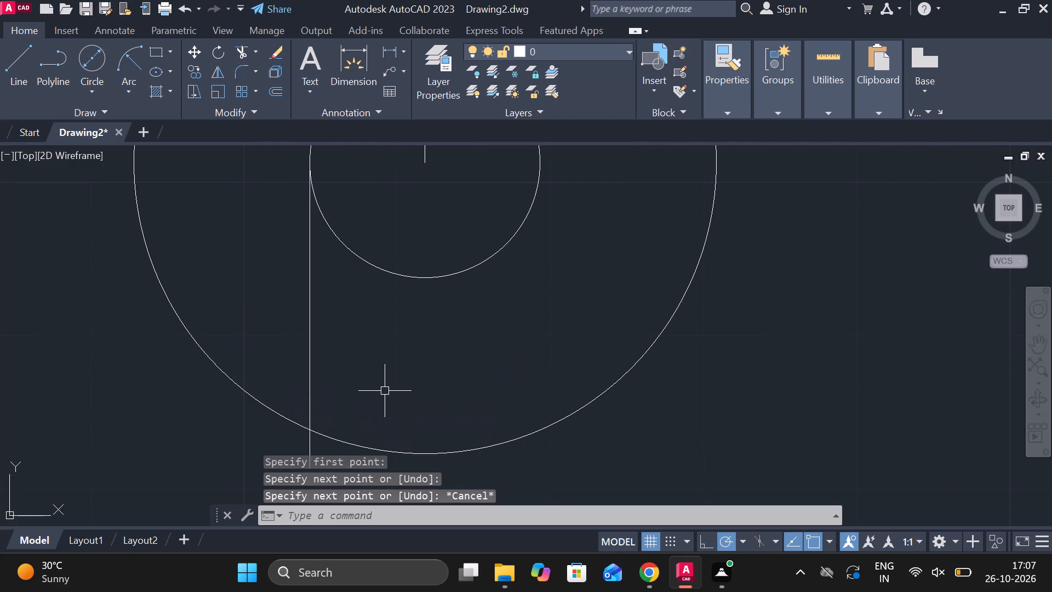
{"action": "left_click", "coordinate": [5, 63]}
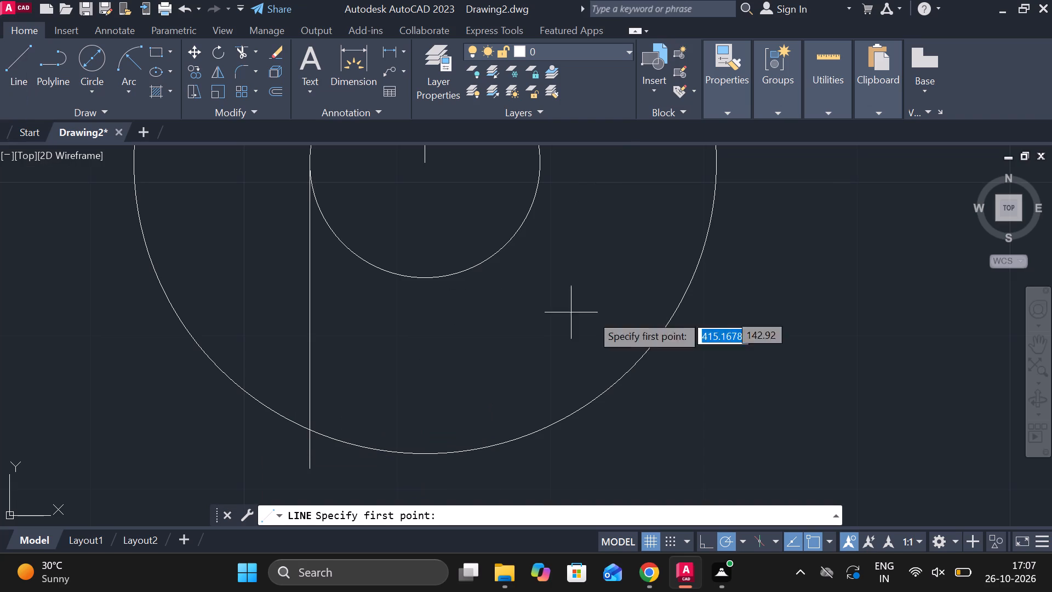
{"action": "scroll", "coordinate": [547, 177], "scroll_direction": "down", "scroll_amount": 2}
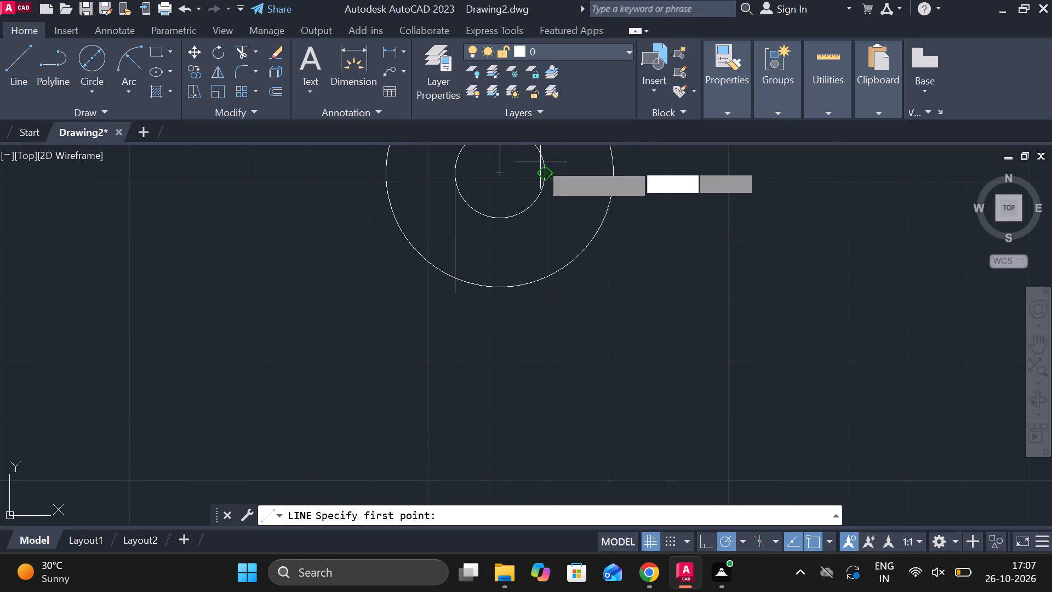
{"action": "left_click", "coordinate": [548, 177]}
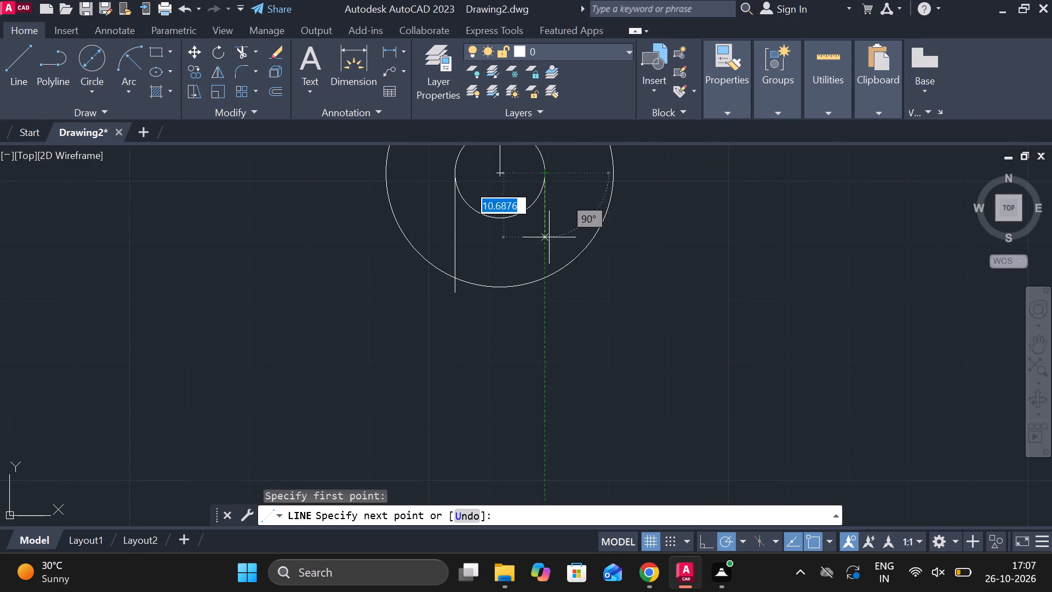
{"action": "left_click", "coordinate": [544, 314]}
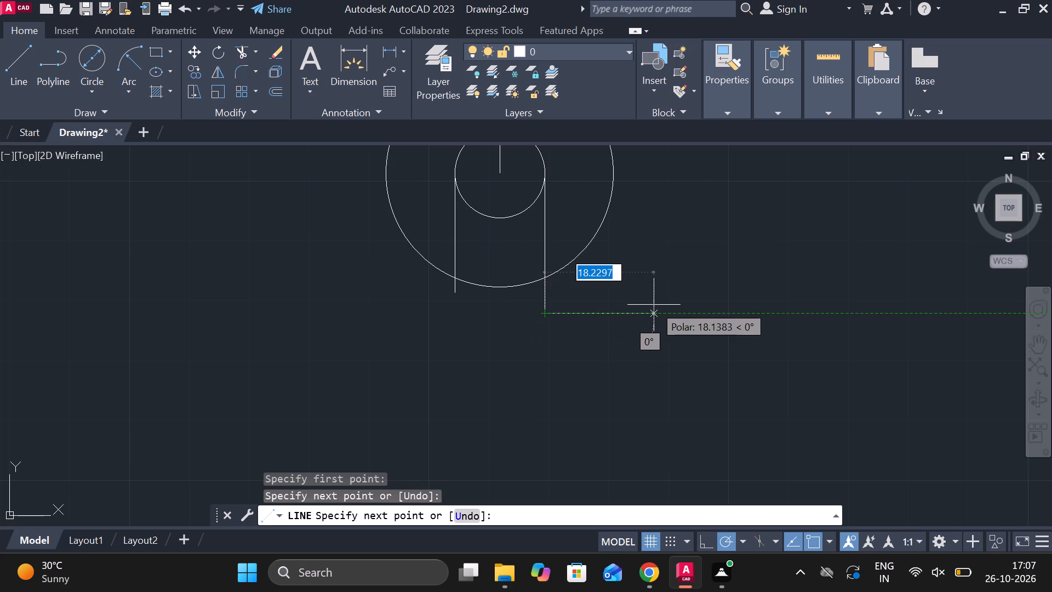
{"action": "key", "text": "Escape"}
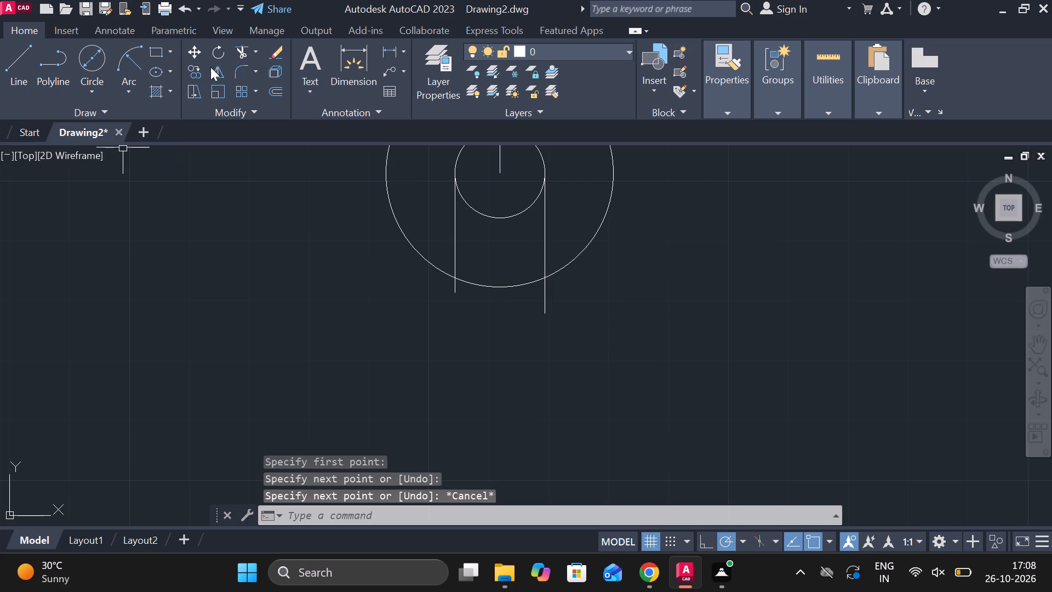
Trim the line ends below the lower outer circle and both circles' bottom arcs between the lines to form an open-ended slot.
{"action": "left_click", "coordinate": [240, 55]}
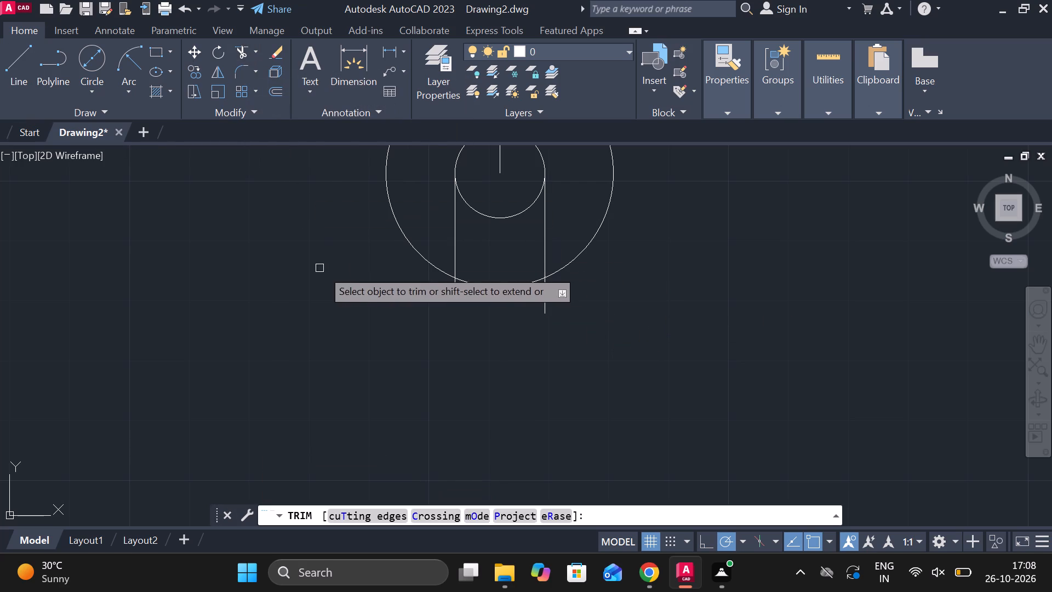
{"action": "left_click", "coordinate": [454, 294]}
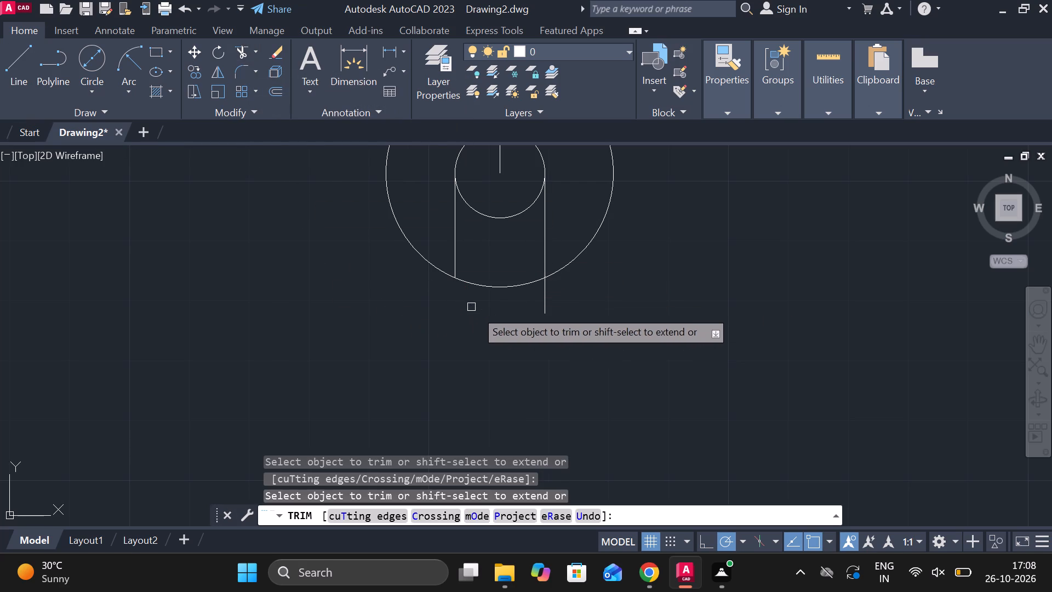
{"action": "left_click", "coordinate": [547, 299]}
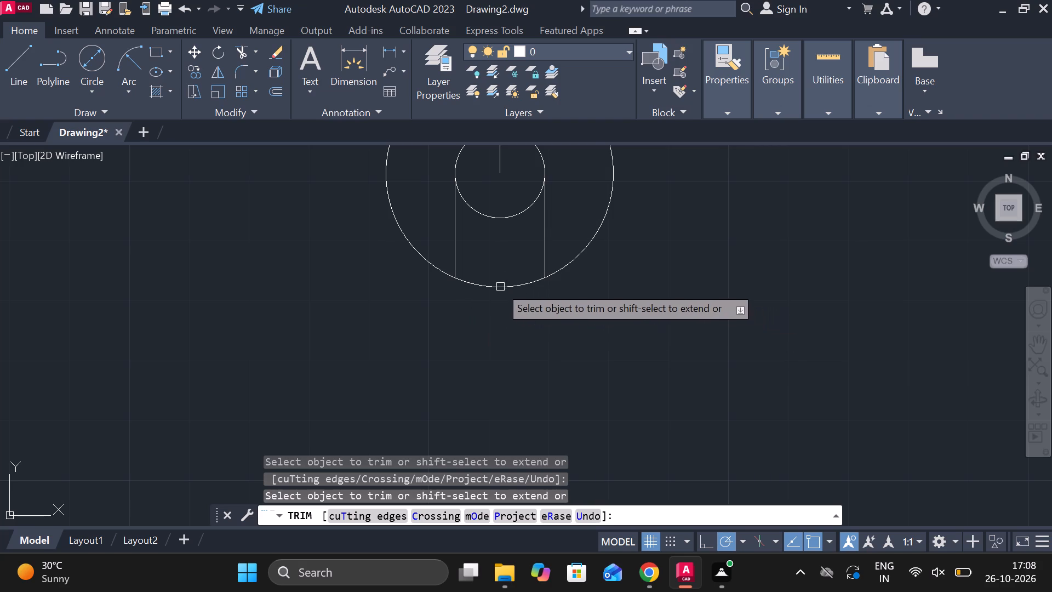
{"action": "left_click", "coordinate": [499, 286]}
{"action": "left_click", "coordinate": [499, 220]}
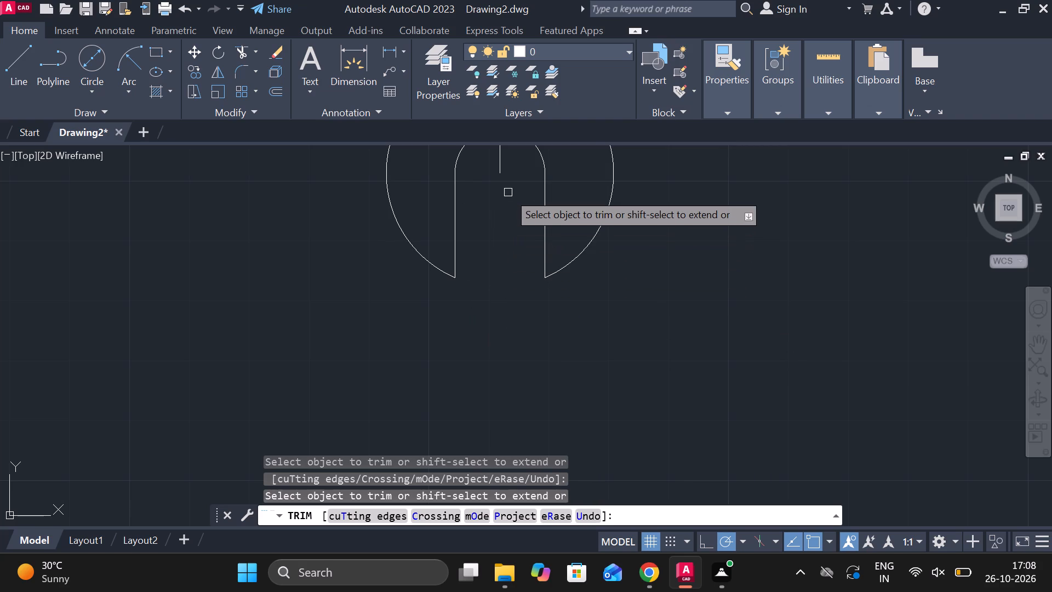
{"action": "scroll", "coordinate": [508, 192], "scroll_direction": "down", "scroll_amount": 3}
{"action": "scroll", "coordinate": [531, 318], "scroll_direction": "down", "scroll_amount": 2}
{"action": "scroll", "coordinate": [531, 197], "scroll_direction": "up", "scroll_amount": 2}
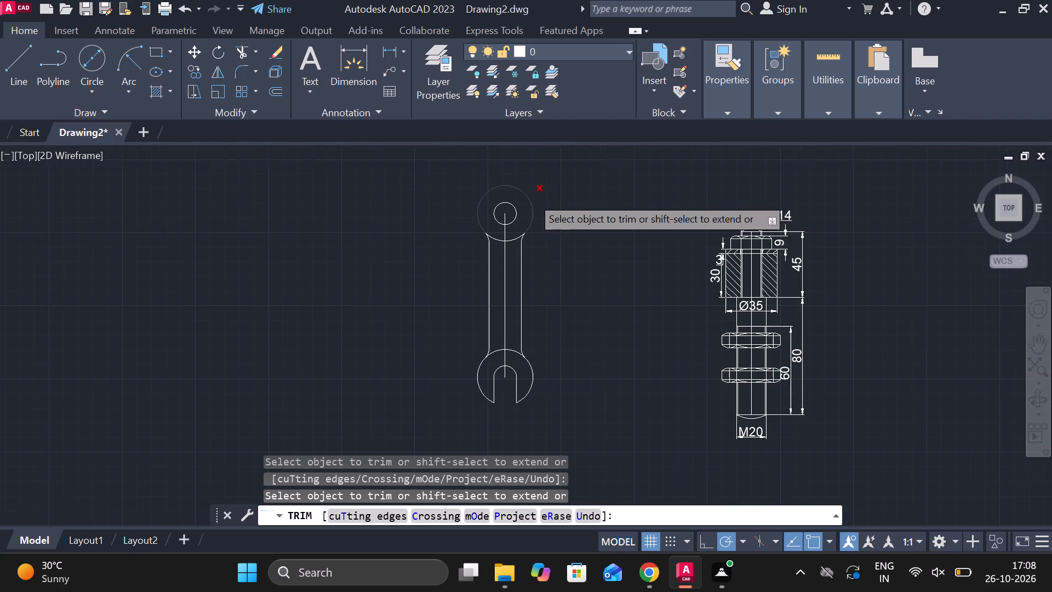
{"action": "key", "text": "Escape"}
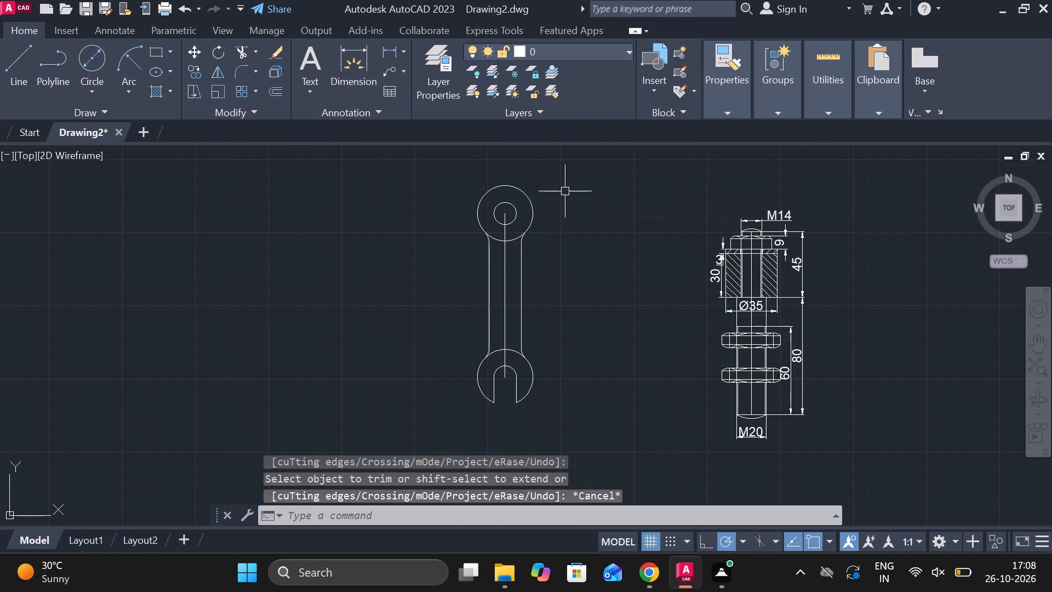
Draw a horizontal line about 31 long to the right from the top quadrant of the upper 15-diameter circle.
{"action": "left_click", "coordinate": [3, 61]}
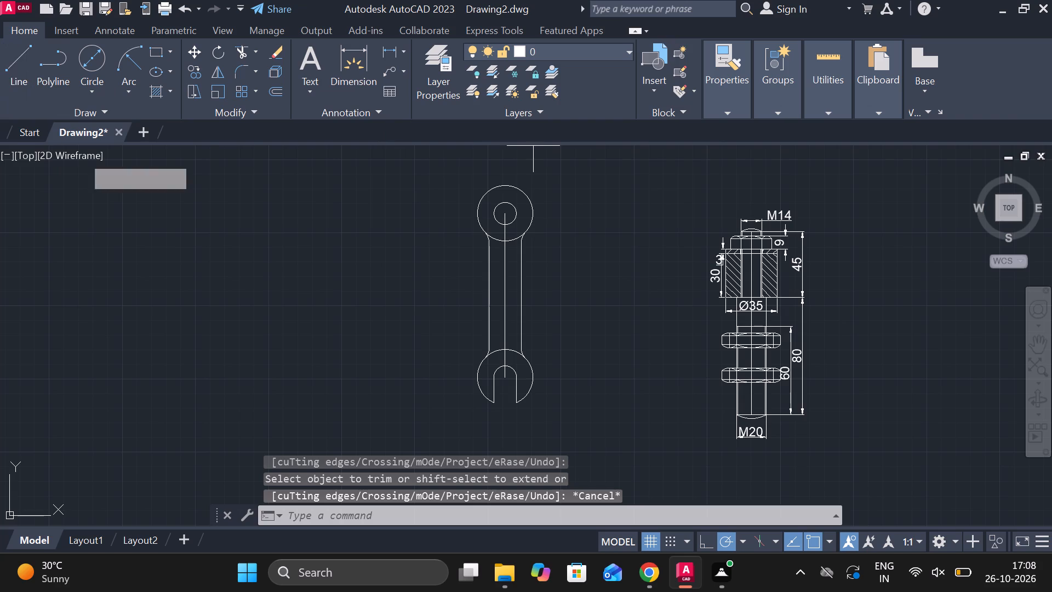
{"action": "scroll", "coordinate": [506, 210], "scroll_direction": "up", "scroll_amount": 4}
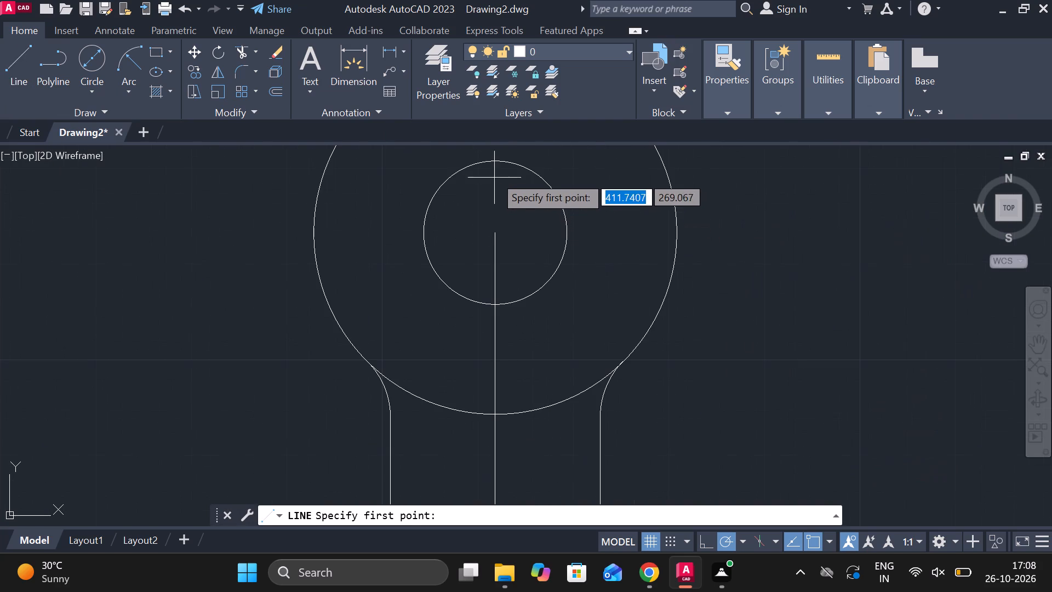
{"action": "left_click", "coordinate": [494, 164]}
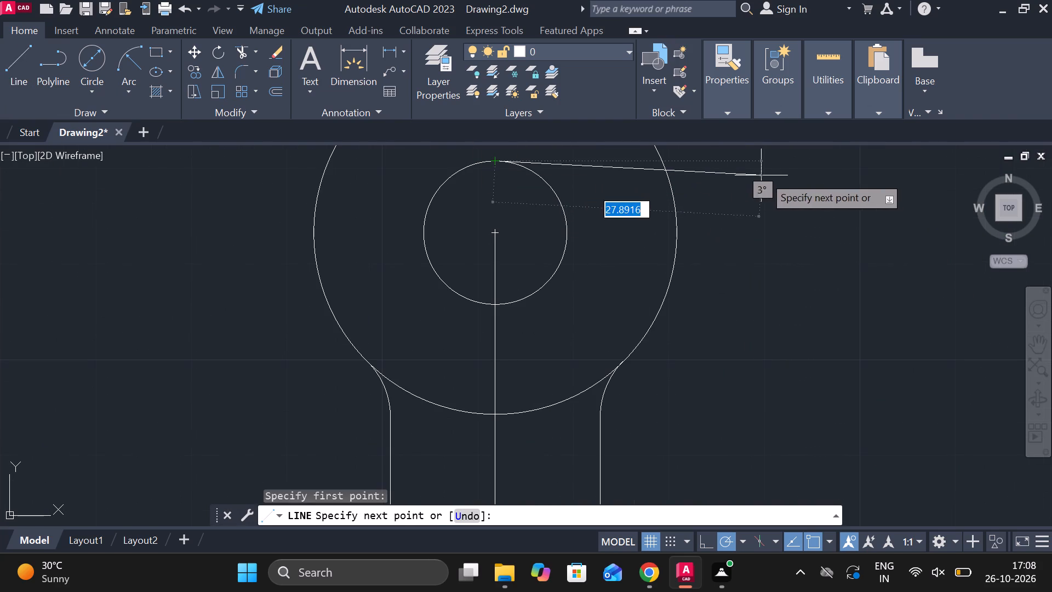
{"action": "left_click", "coordinate": [793, 161]}
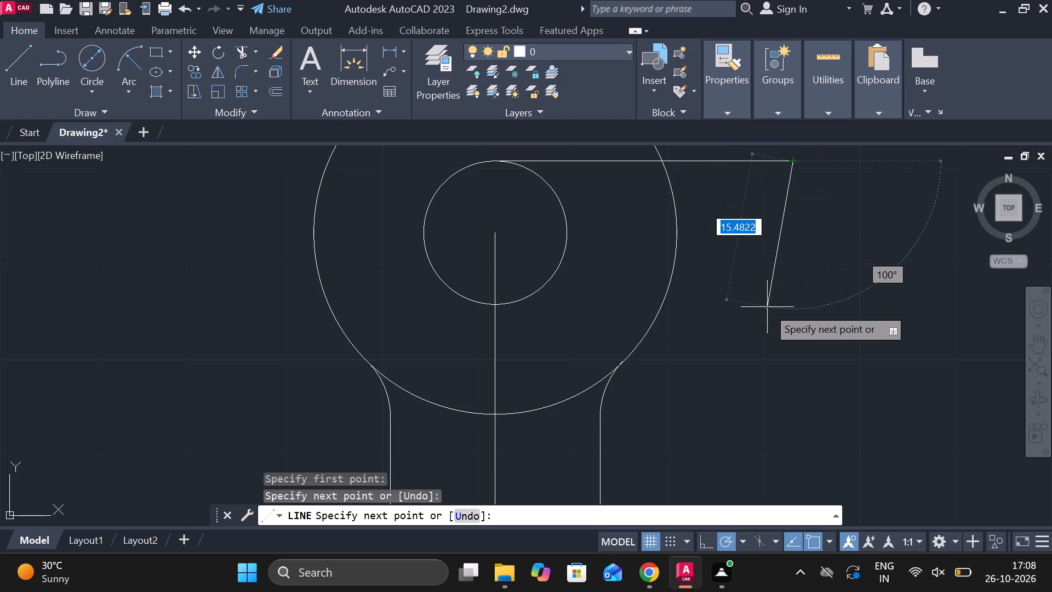
{"action": "key", "text": "Escape"}
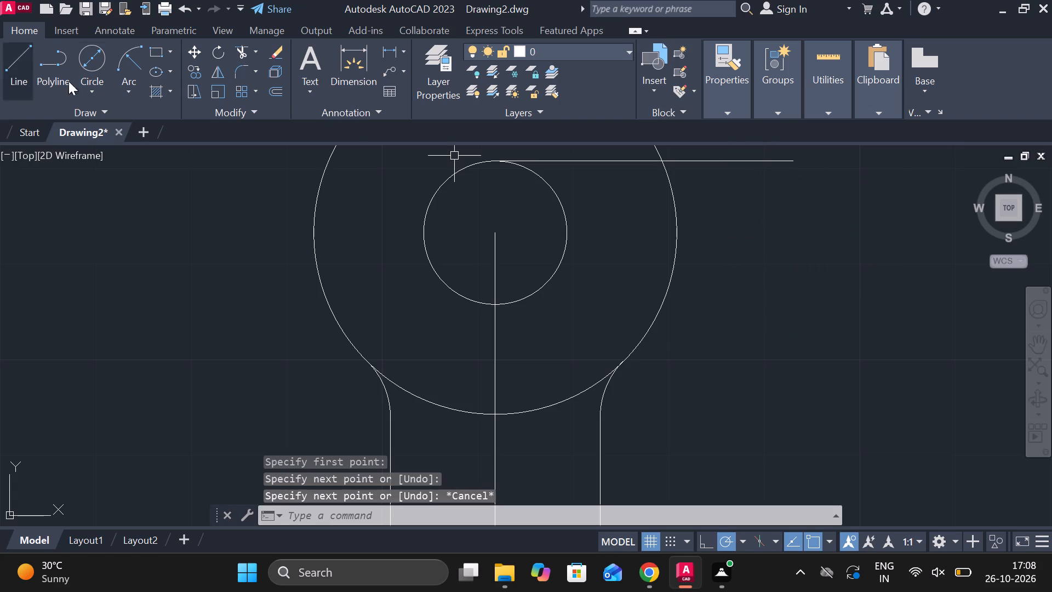
Draw a horizontal line about 33 long to the right from the bottom quadrant of the upper 15-diameter circle.
{"action": "left_click", "coordinate": [12, 64]}
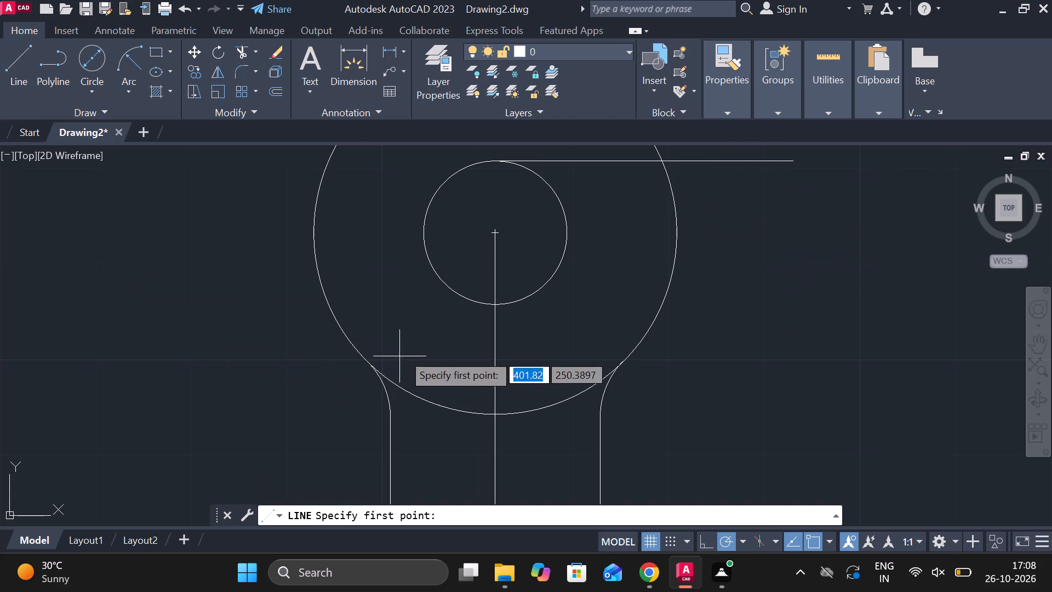
{"action": "left_click", "coordinate": [500, 310]}
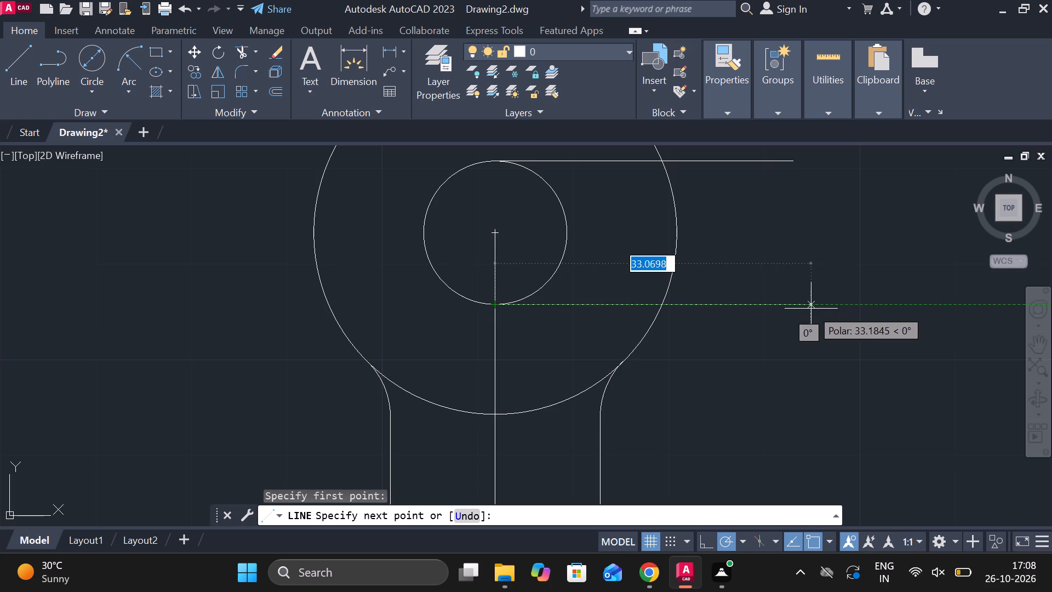
{"action": "left_click", "coordinate": [805, 310]}
{"action": "key", "text": "Escape"}
{"action": "key", "text": "grave"}
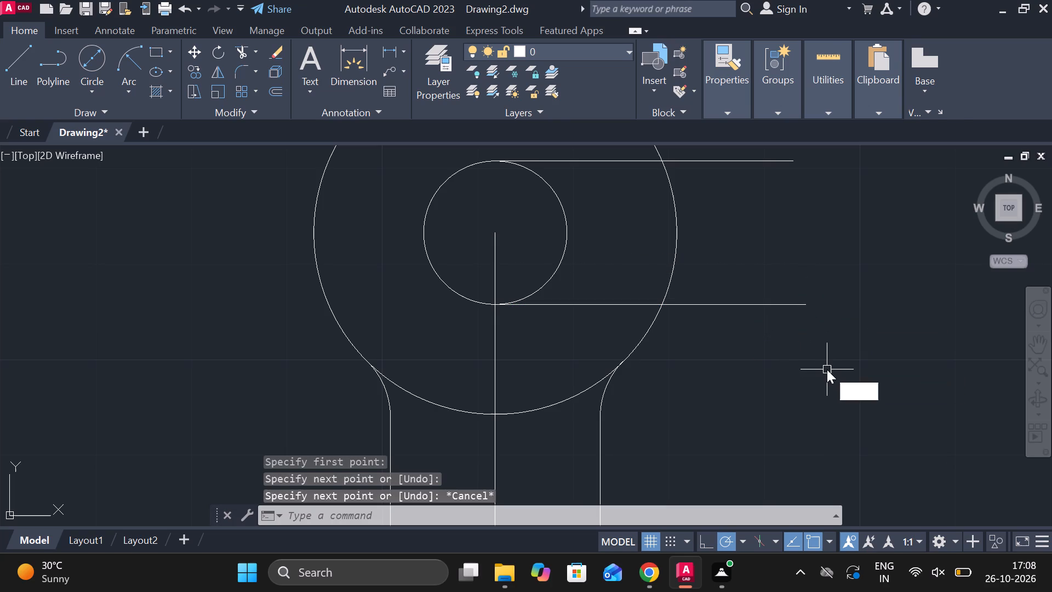
Trim the two horizontal line ends beyond the upper outer circle and both circles' right arcs between the lines to form an open slot.
{"action": "left_click", "coordinate": [239, 58]}
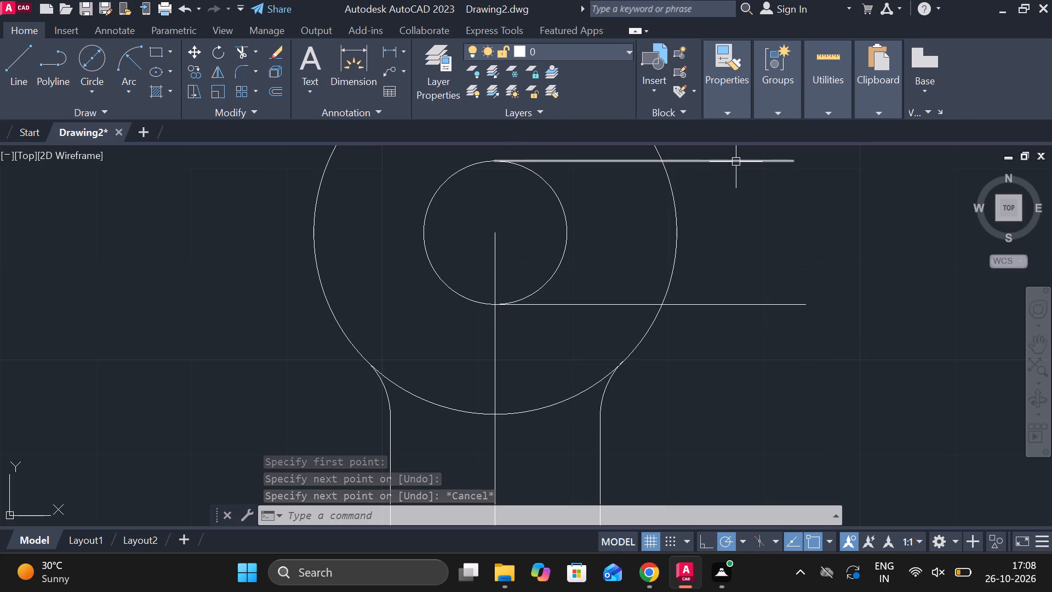
{"action": "left_click", "coordinate": [241, 53]}
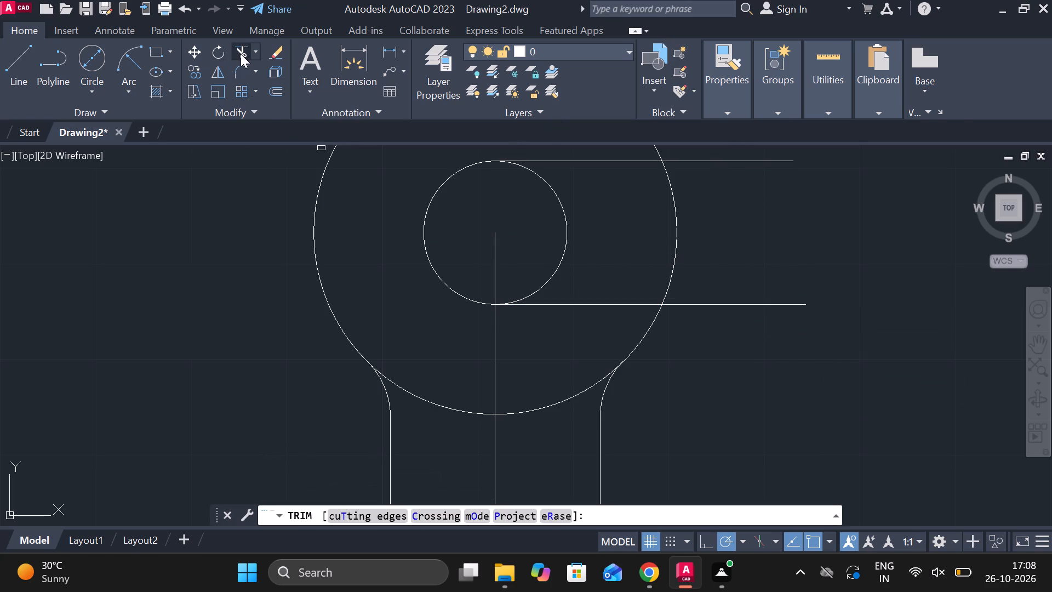
{"action": "left_click", "coordinate": [720, 161]}
{"action": "left_click", "coordinate": [738, 304]}
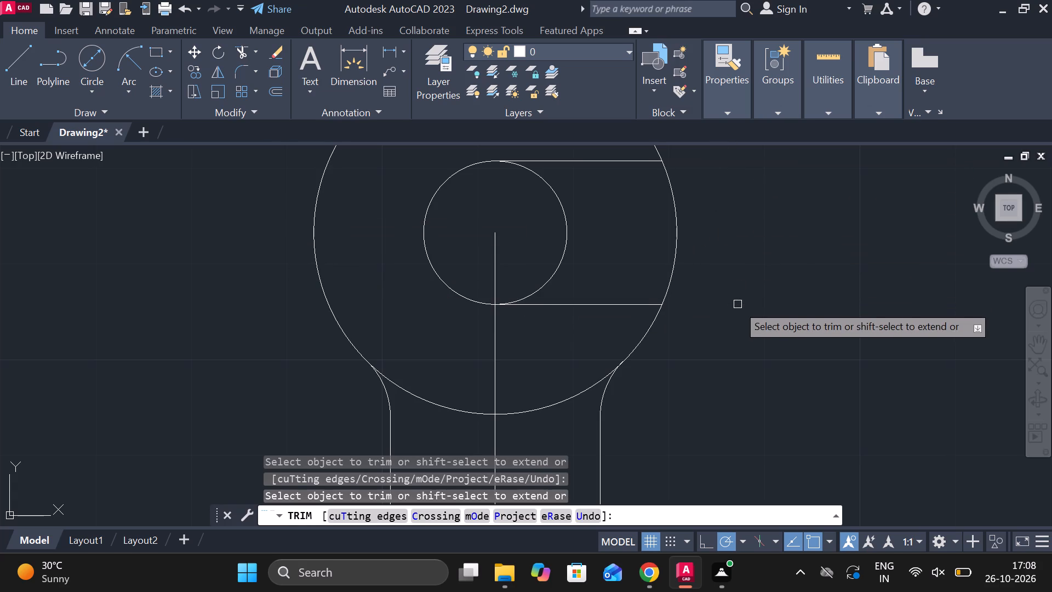
{"action": "left_click", "coordinate": [681, 235]}
{"action": "left_click", "coordinate": [559, 215]}
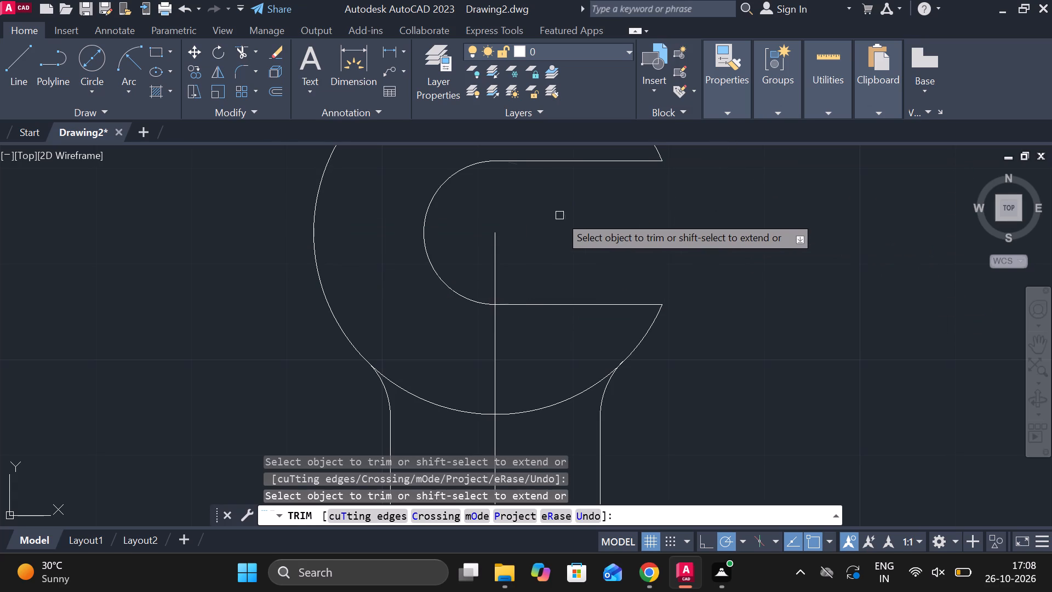
{"action": "scroll", "coordinate": [706, 255], "scroll_direction": "down", "scroll_amount": 3}
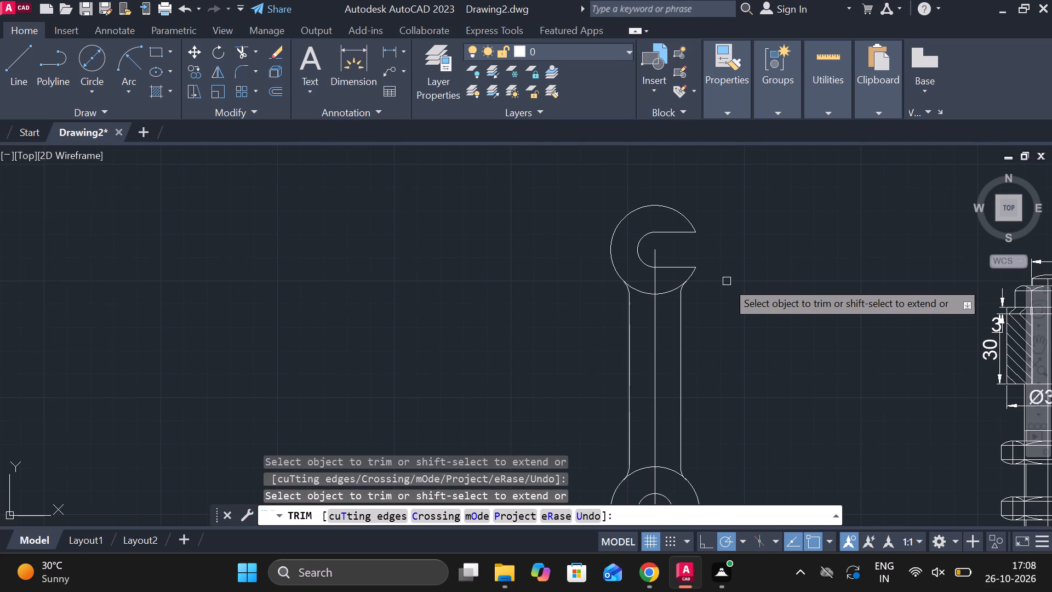
{"action": "key", "text": "Escape"}
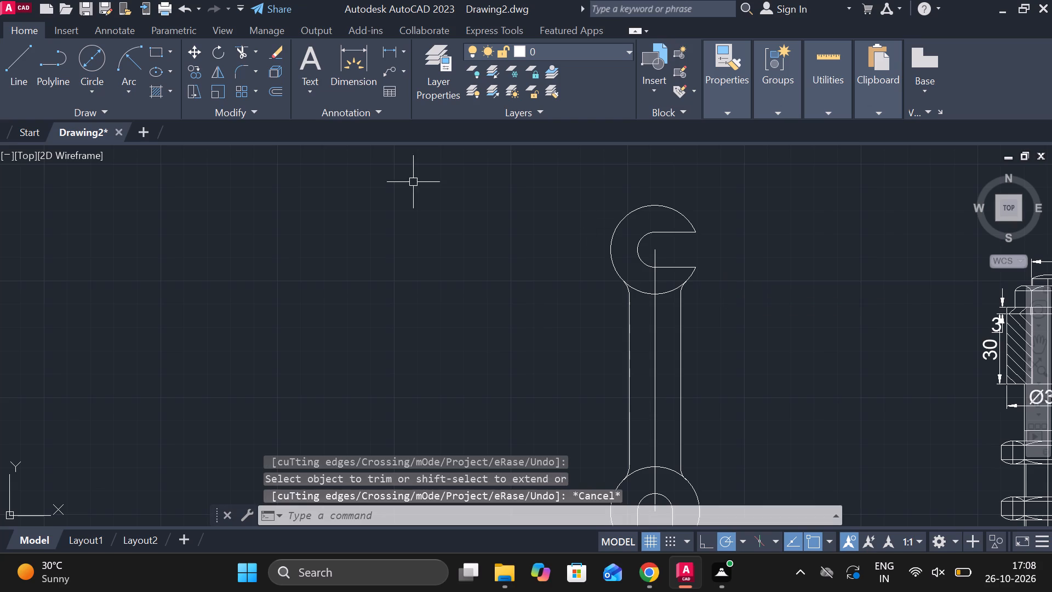
Stretch the upper end of the vertical centre line by 19 to the top quadrant of the upper outer circle.
{"action": "scroll", "coordinate": [716, 251], "scroll_direction": "up", "scroll_amount": 3}
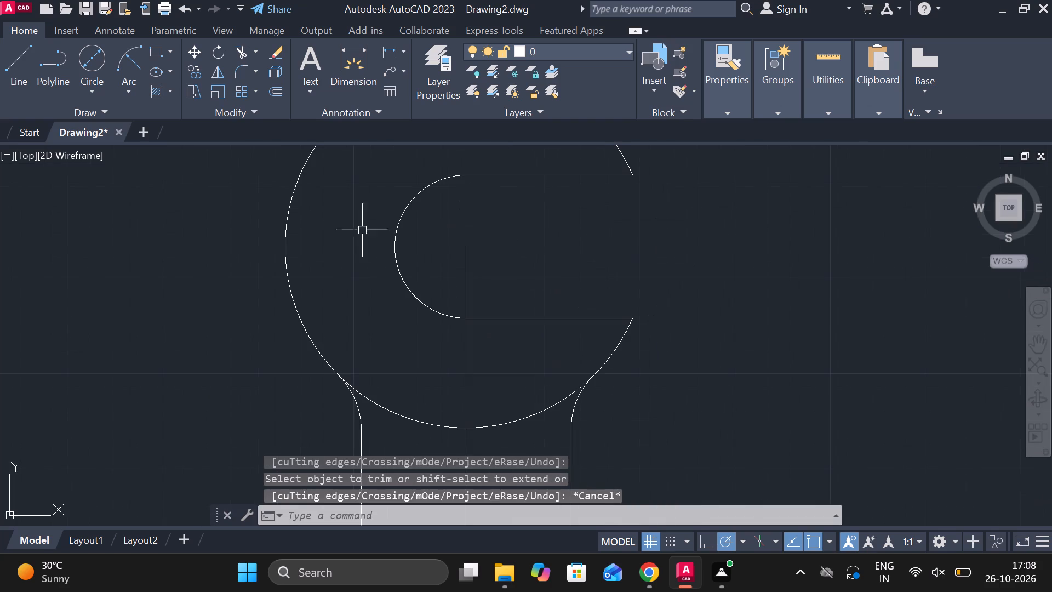
{"action": "left_click", "coordinate": [466, 251]}
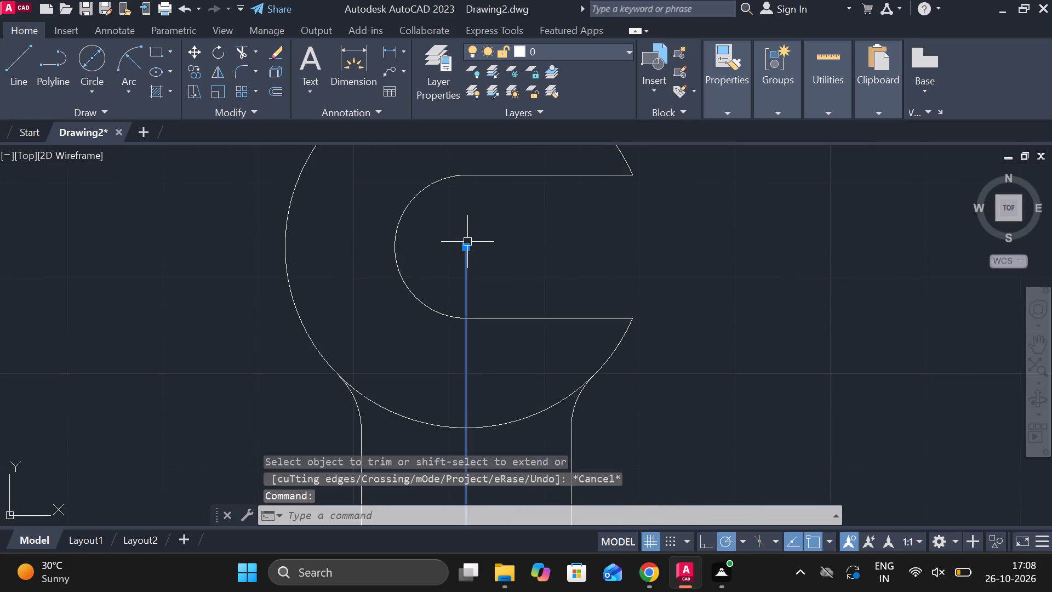
{"action": "left_click", "coordinate": [465, 250]}
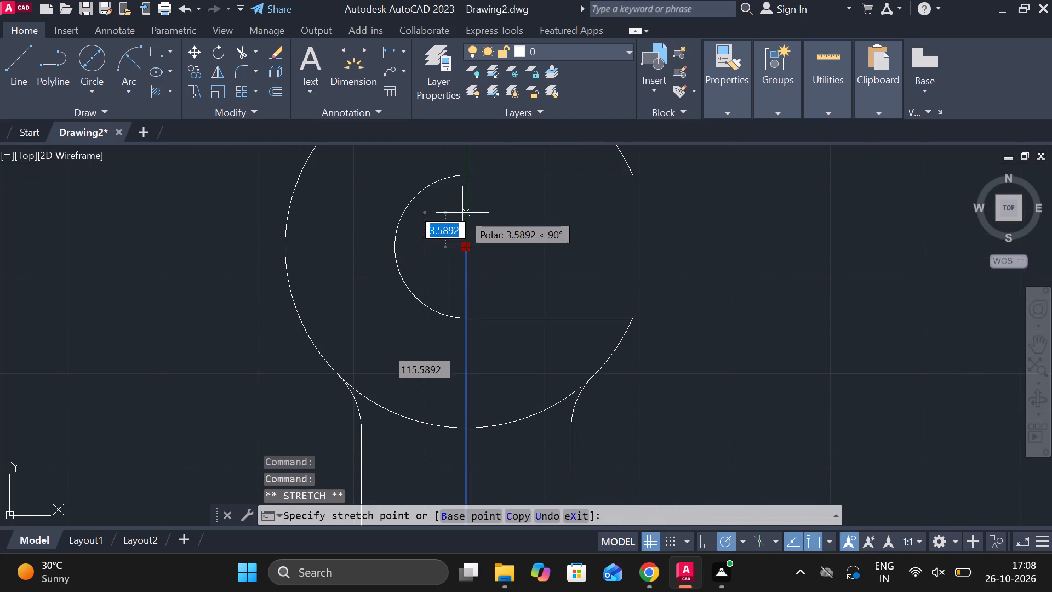
{"action": "scroll", "coordinate": [462, 213], "scroll_direction": "down", "scroll_amount": 2}
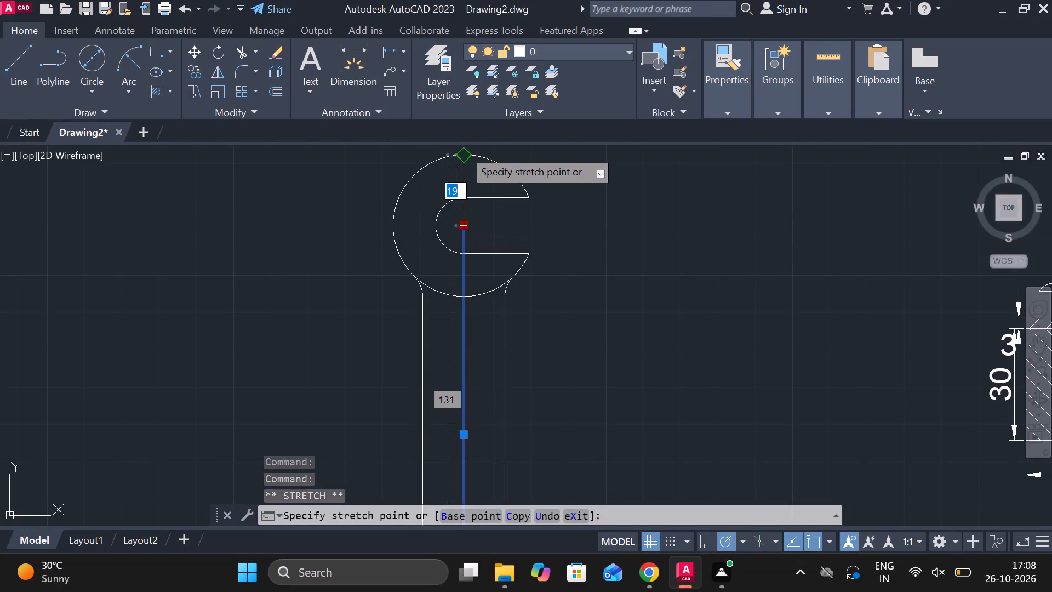
{"action": "left_click", "coordinate": [464, 150]}
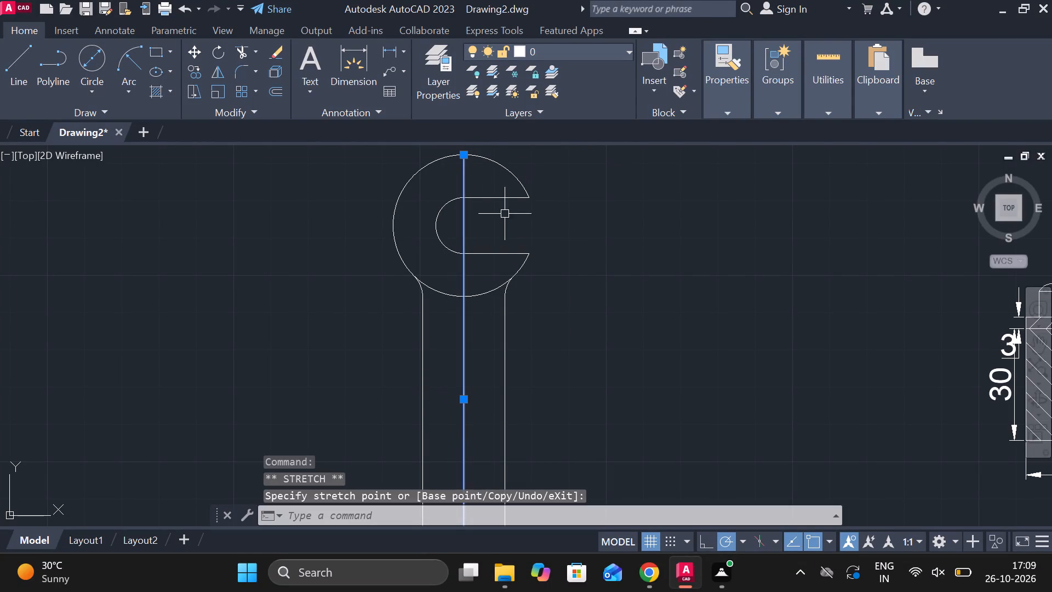
{"action": "key", "text": "Escape"}
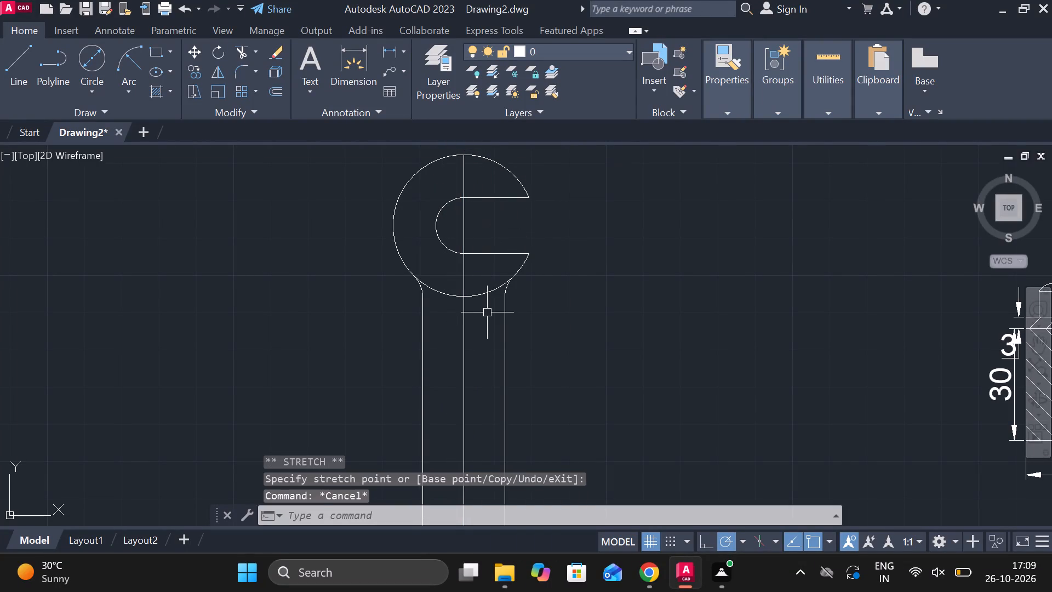
Stretch the lower end of the vertical centre line about 19 downward, just past the lower slot's opening.
{"action": "scroll", "coordinate": [485, 317], "scroll_direction": "down", "scroll_amount": 3}
{"action": "scroll", "coordinate": [485, 413], "scroll_direction": "up", "scroll_amount": 4}
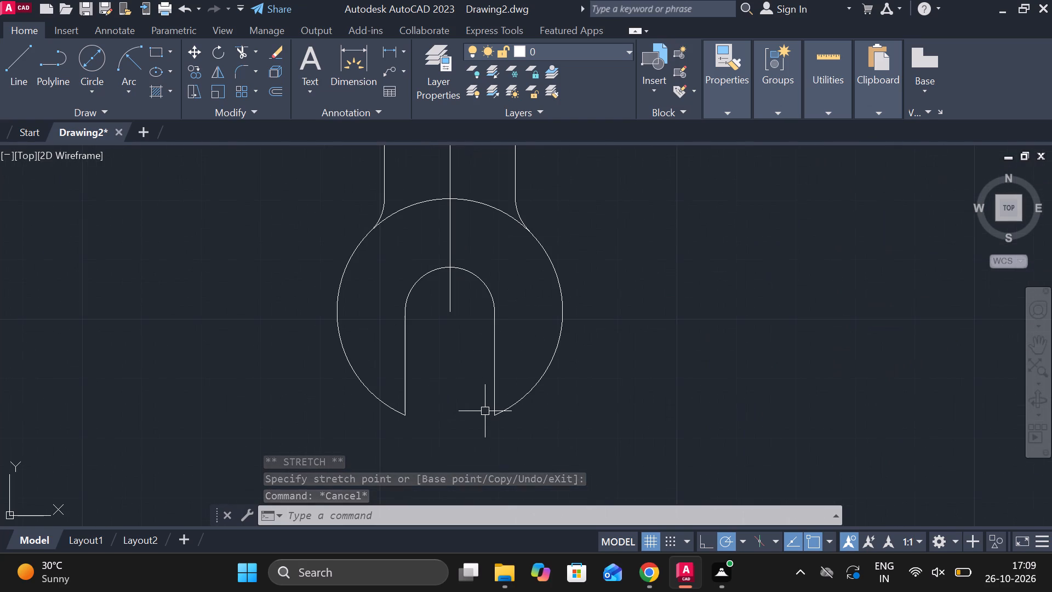
{"action": "left_click", "coordinate": [452, 300]}
{"action": "left_click", "coordinate": [452, 314]}
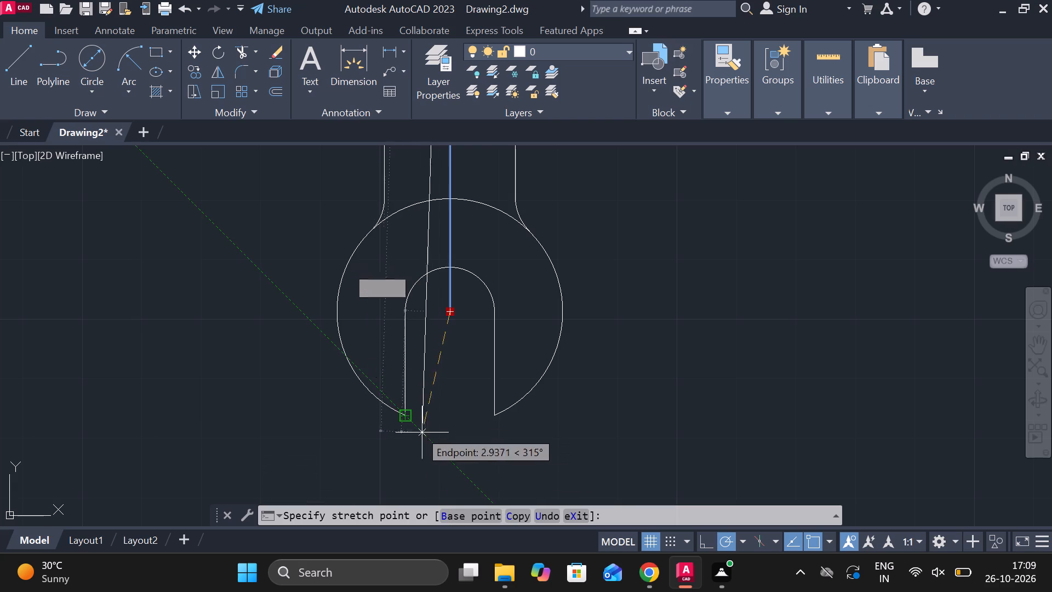
{"action": "left_click", "coordinate": [450, 425]}
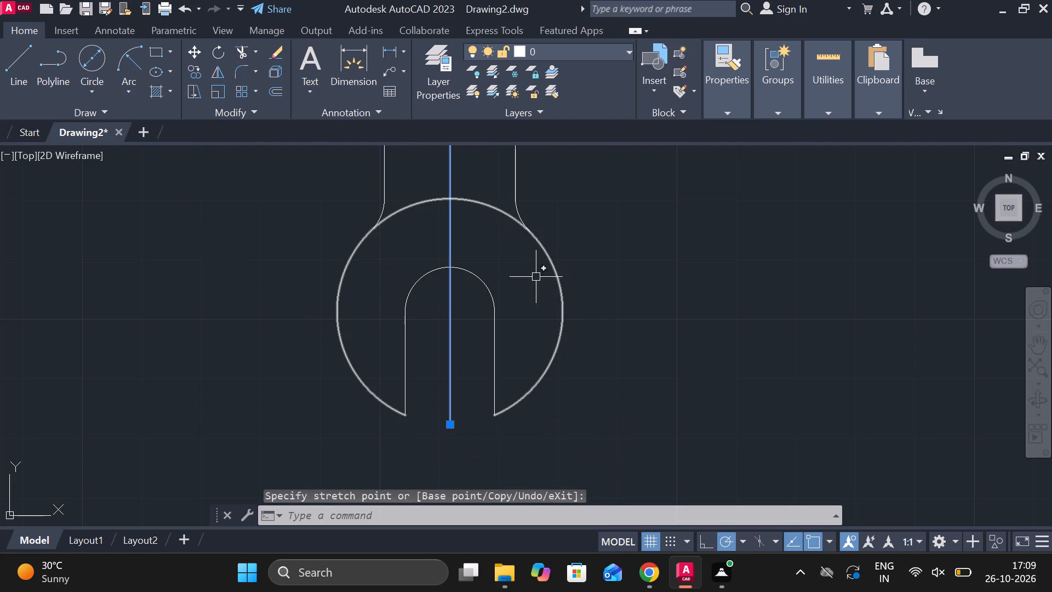
{"action": "key", "text": "Escape"}
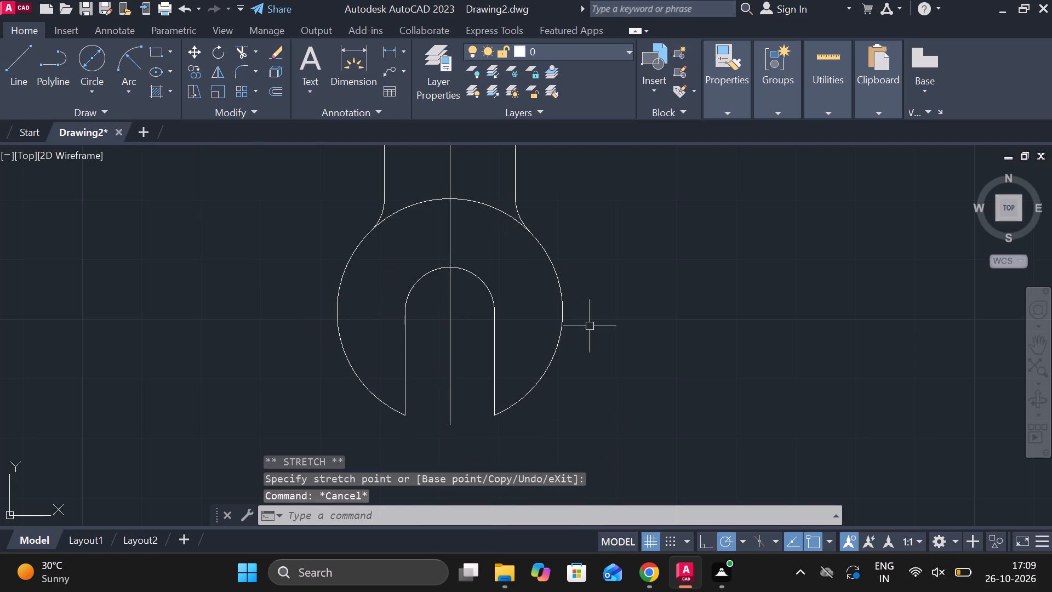
Draw a horizontal centre line about 40 long across the upper wrench head, from its left side through the slot opening.
{"action": "scroll", "coordinate": [570, 312], "scroll_direction": "down", "scroll_amount": 2}
{"action": "scroll", "coordinate": [614, 195], "scroll_direction": "down", "scroll_amount": 1}
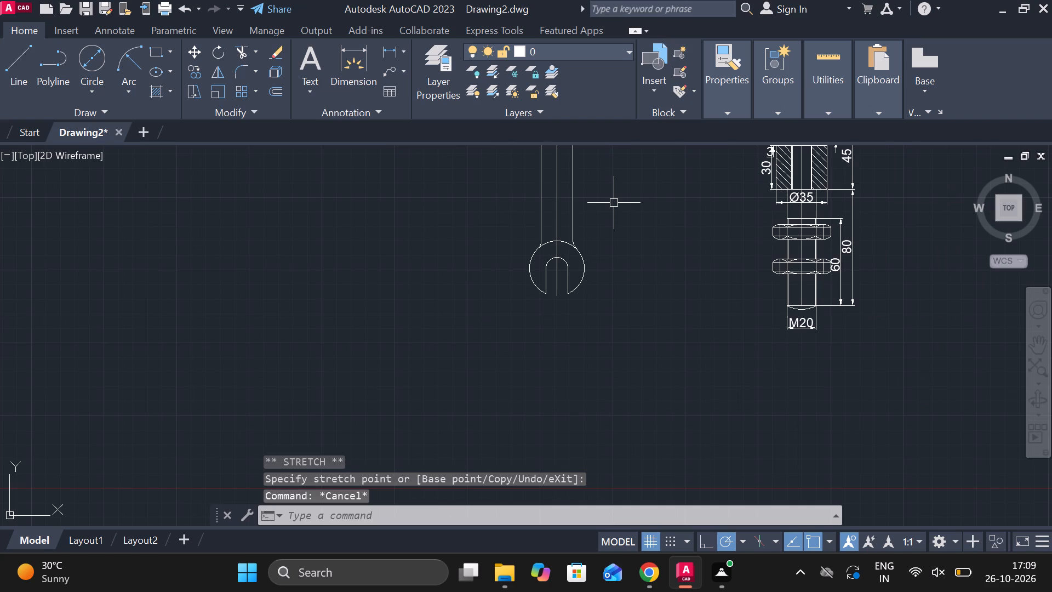
{"action": "scroll", "coordinate": [619, 192], "scroll_direction": "down", "scroll_amount": 1}
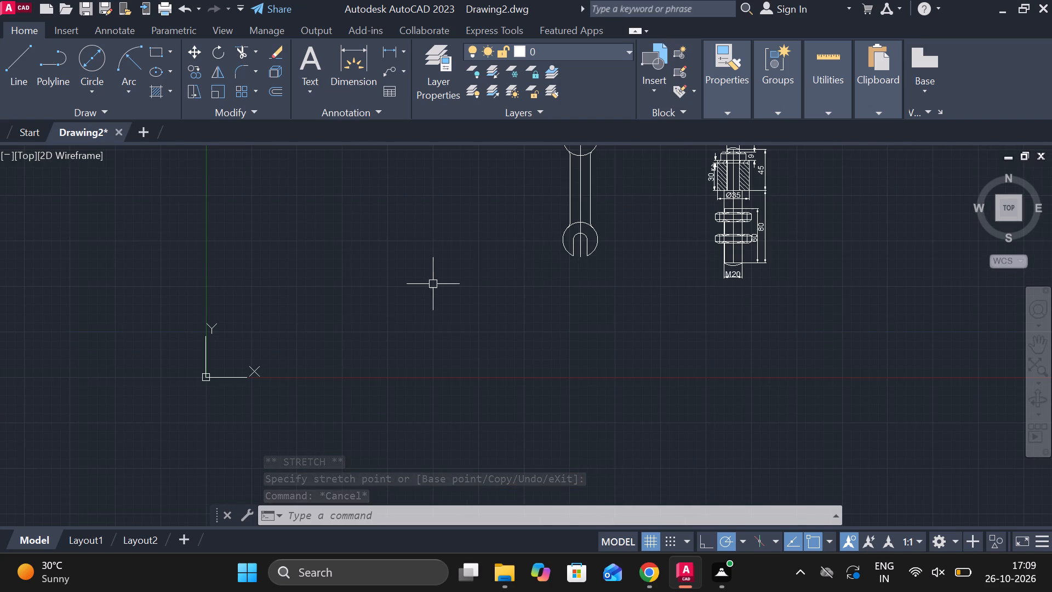
{"action": "scroll", "coordinate": [432, 284], "scroll_direction": "down", "scroll_amount": 1}
{"action": "scroll", "coordinate": [555, 189], "scroll_direction": "up", "scroll_amount": 3}
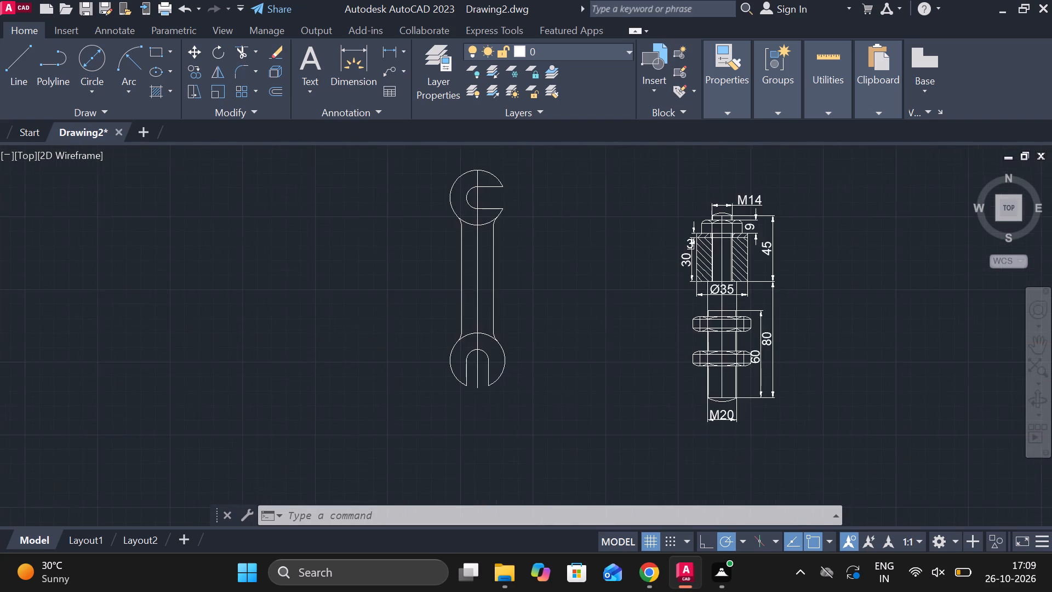
{"action": "left_click", "coordinate": [16, 56]}
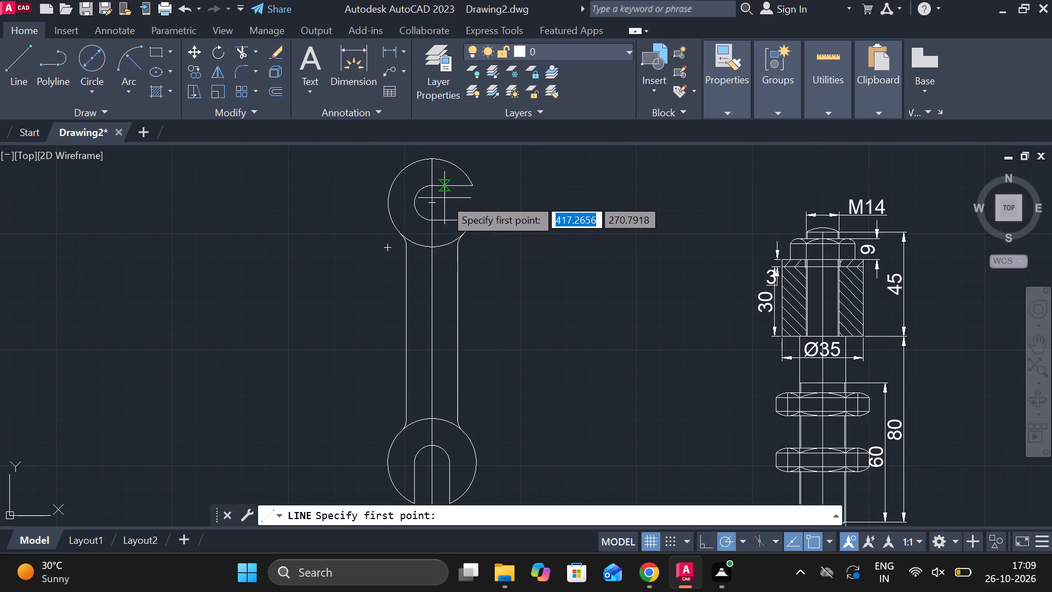
{"action": "left_click", "coordinate": [382, 203]}
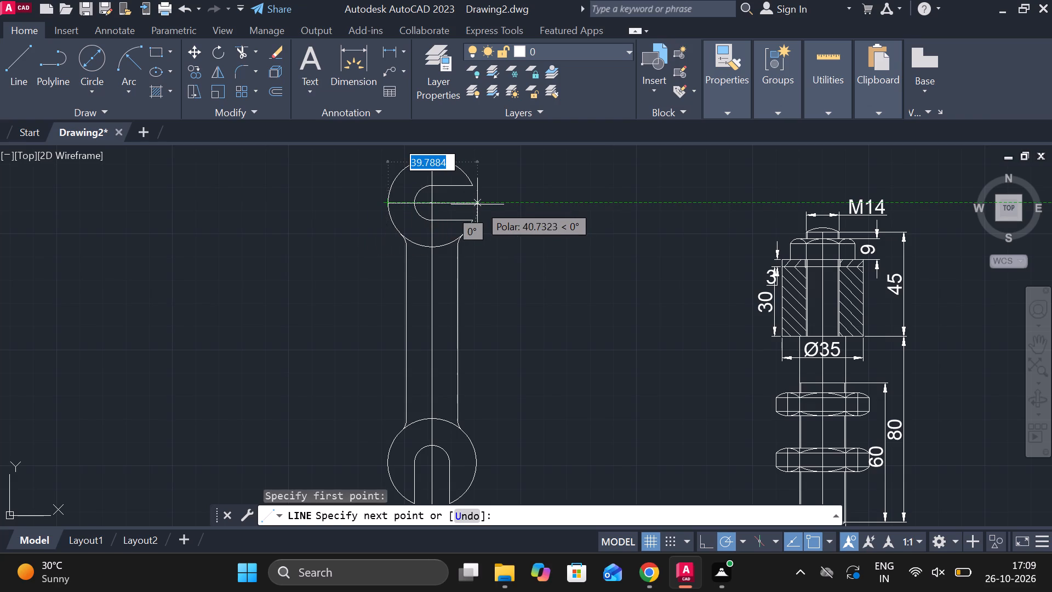
{"action": "left_click", "coordinate": [476, 204]}
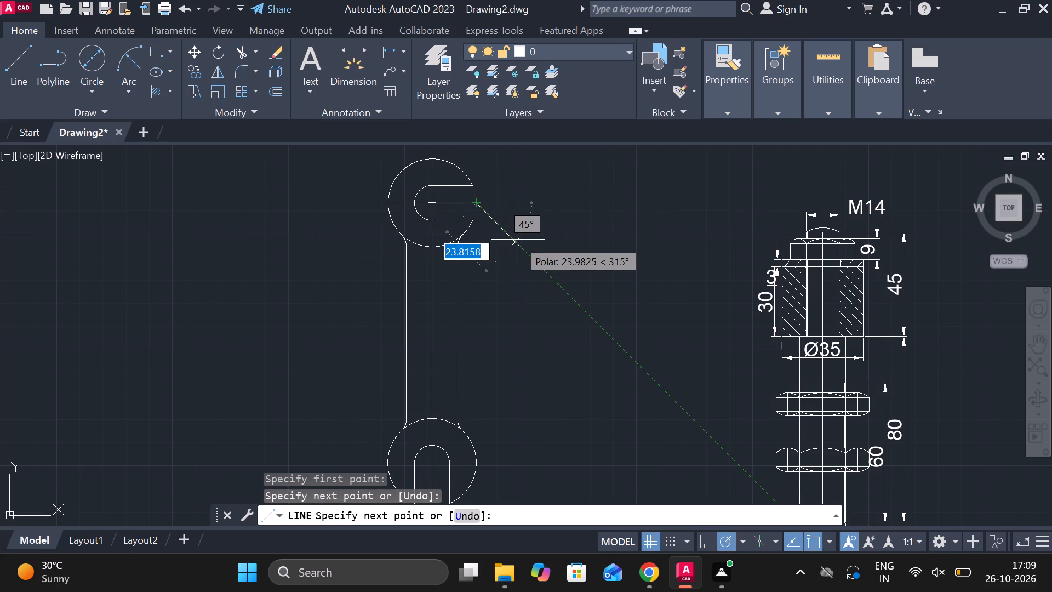
{"action": "key", "text": "Escape"}
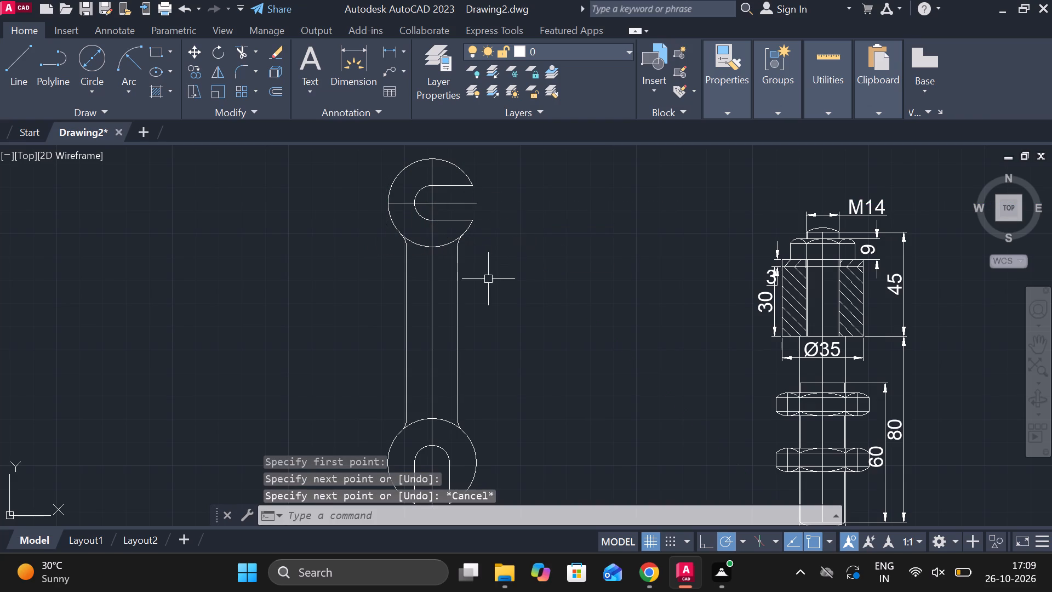
Draw a horizontal centre line across the lower wrench head, starting about 13 outside its left quadrant and ending beyond its right side.
{"action": "scroll", "coordinate": [462, 281], "scroll_direction": "down", "scroll_amount": 2}
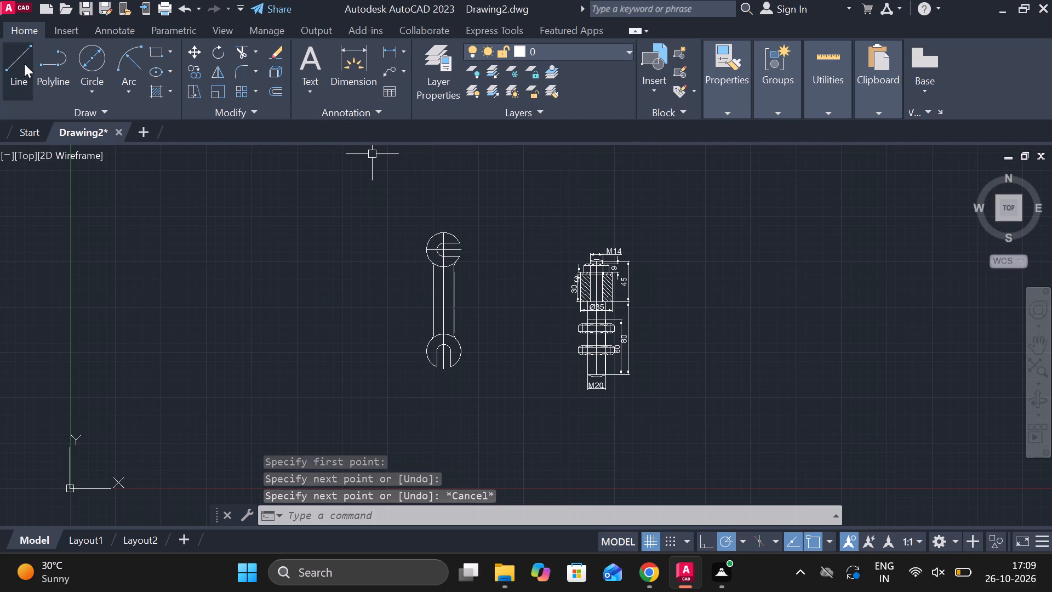
{"action": "left_click", "coordinate": [24, 64]}
{"action": "scroll", "coordinate": [447, 357], "scroll_direction": "up", "scroll_amount": 3}
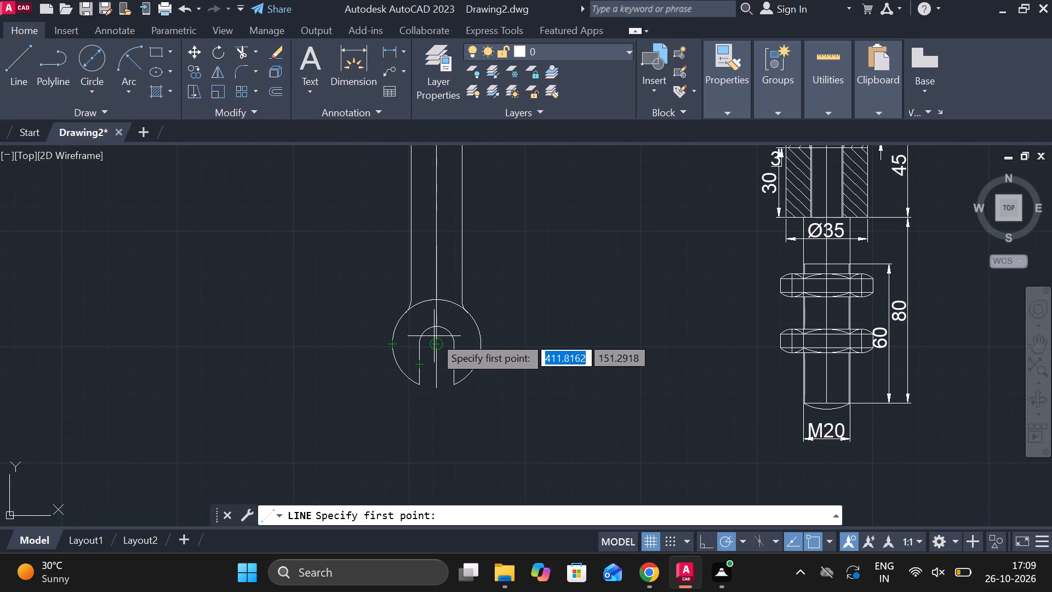
{"action": "left_click", "coordinate": [361, 343]}
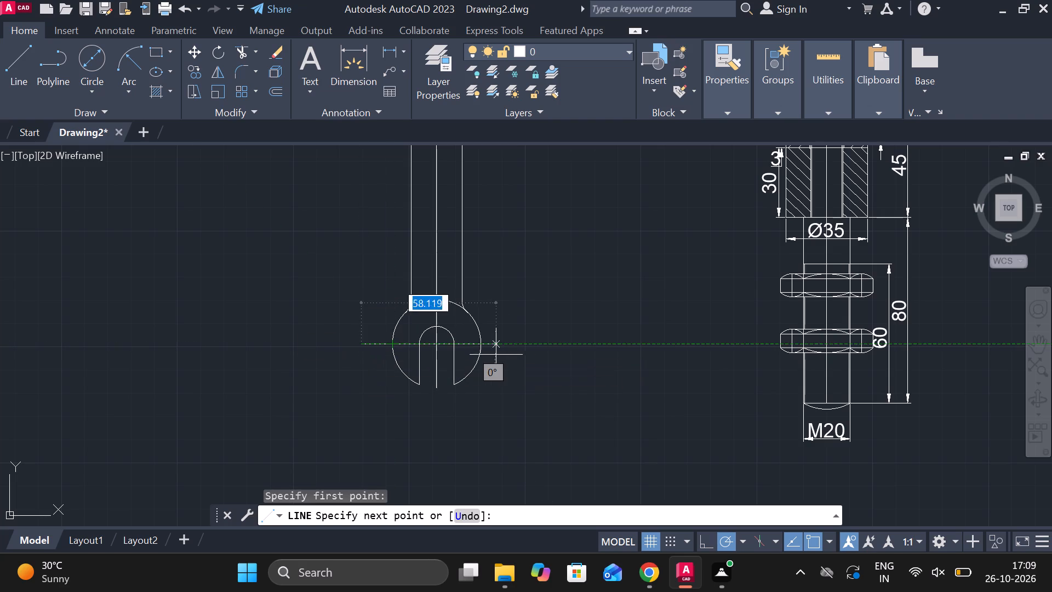
{"action": "left_click", "coordinate": [514, 345]}
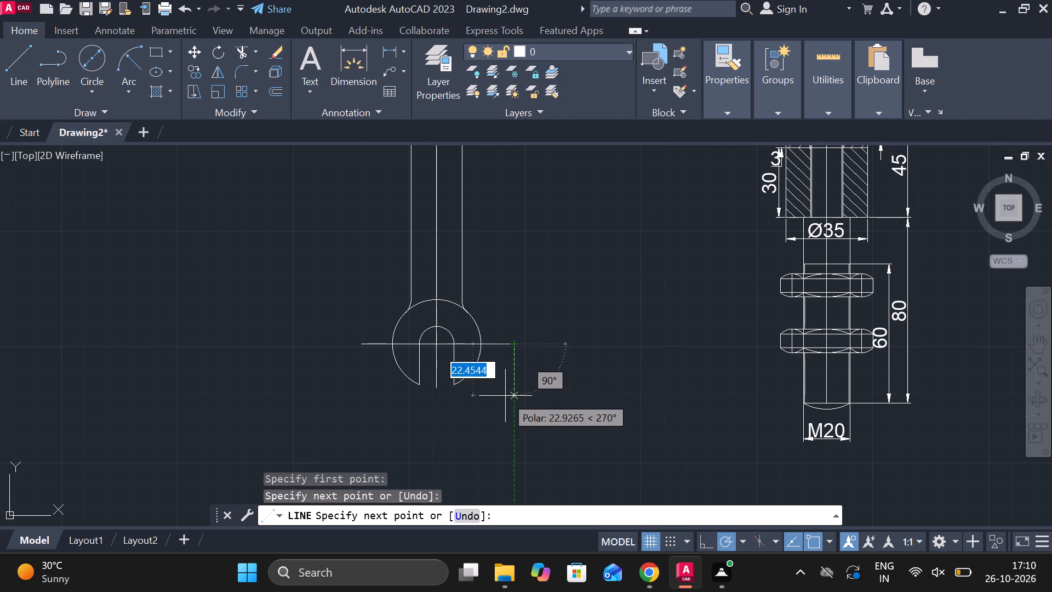
{"action": "key", "text": "Escape"}
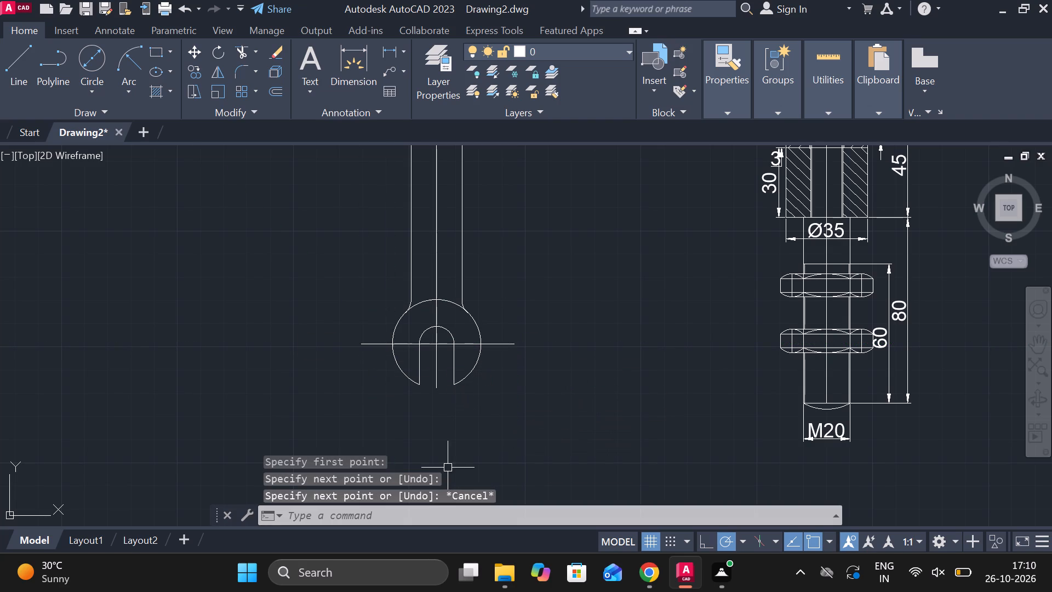
Move the lower horizontal centre line by its midpoint onto the centre of the lower circle, about 0.53 to the left.
{"action": "left_click", "coordinate": [465, 344]}
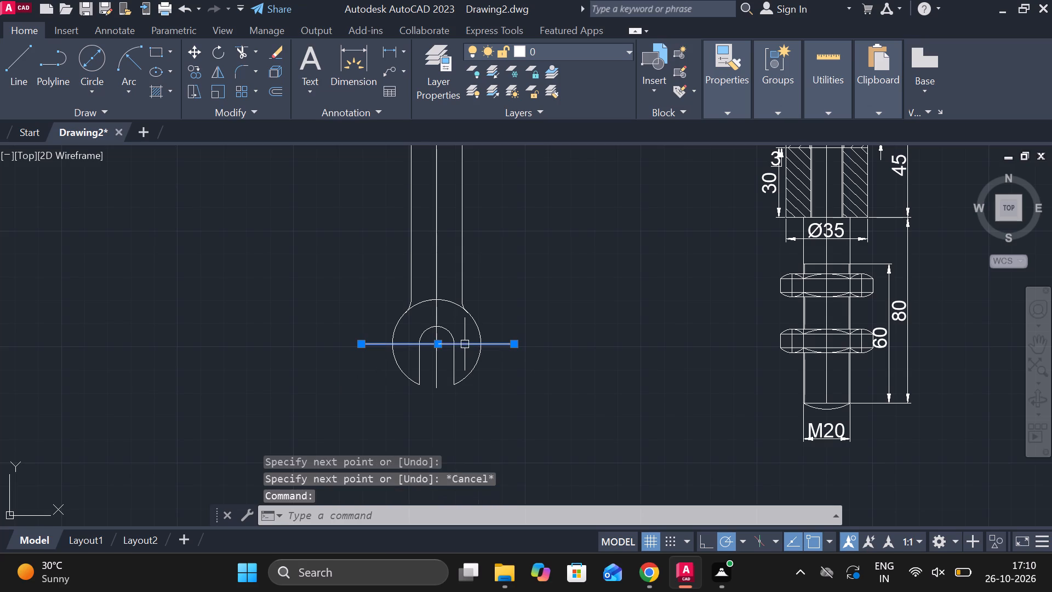
{"action": "double_click", "coordinate": [436, 347]}
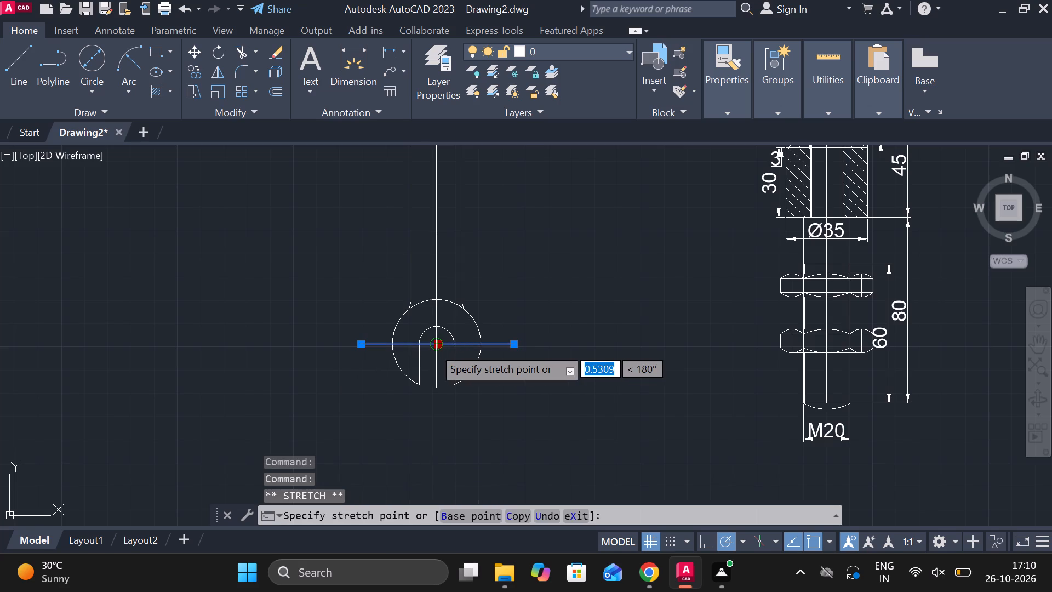
{"action": "left_click", "coordinate": [433, 347]}
{"action": "scroll", "coordinate": [420, 257], "scroll_direction": "down", "scroll_amount": 1}
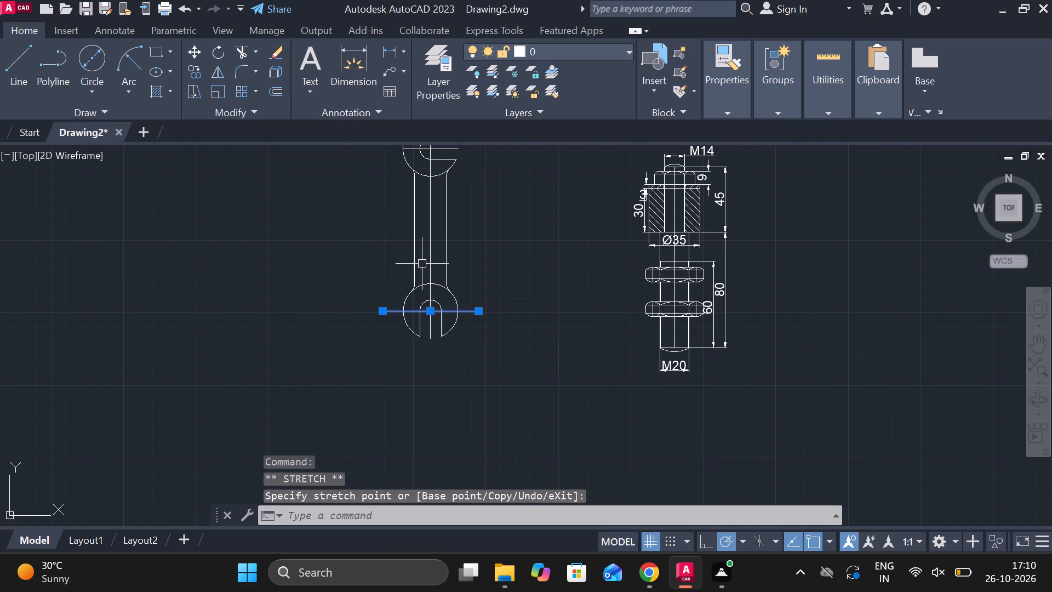
{"action": "scroll", "coordinate": [424, 259], "scroll_direction": "down", "scroll_amount": 3}
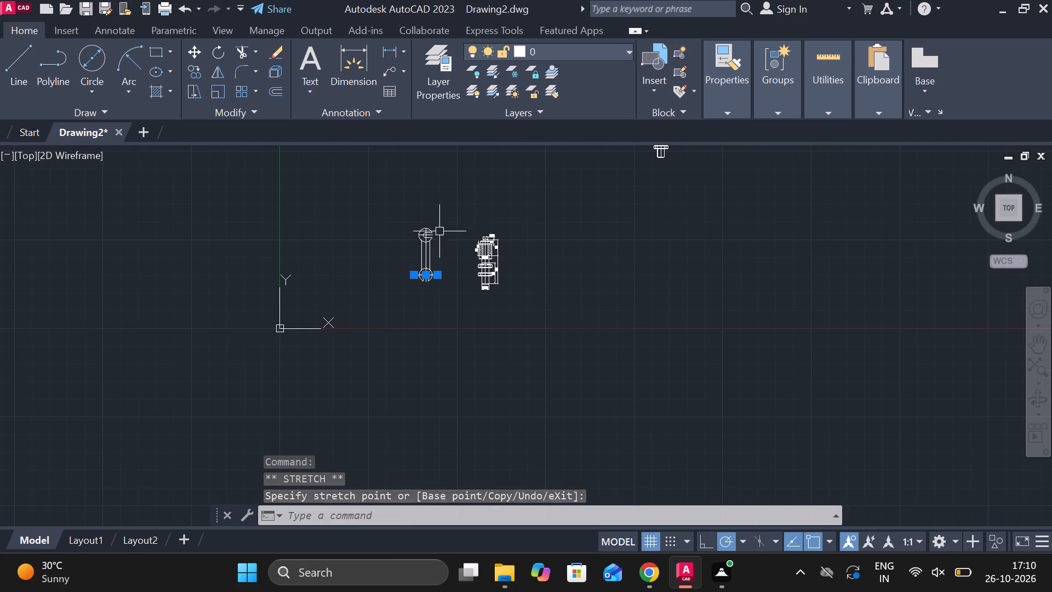
Stretch both ends of the upper head's horizontal centre line outward, well past the head's left side and the slot opening.
{"action": "scroll", "coordinate": [427, 232], "scroll_direction": "up", "scroll_amount": 5}
{"action": "left_click", "coordinate": [442, 270]}
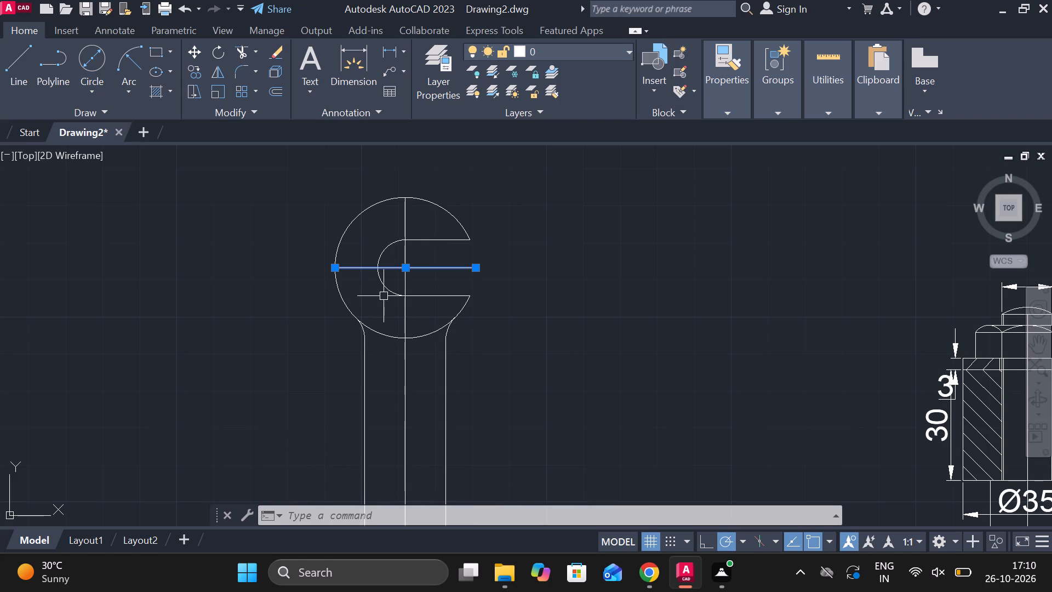
{"action": "scroll", "coordinate": [384, 296], "scroll_direction": "down", "scroll_amount": 2}
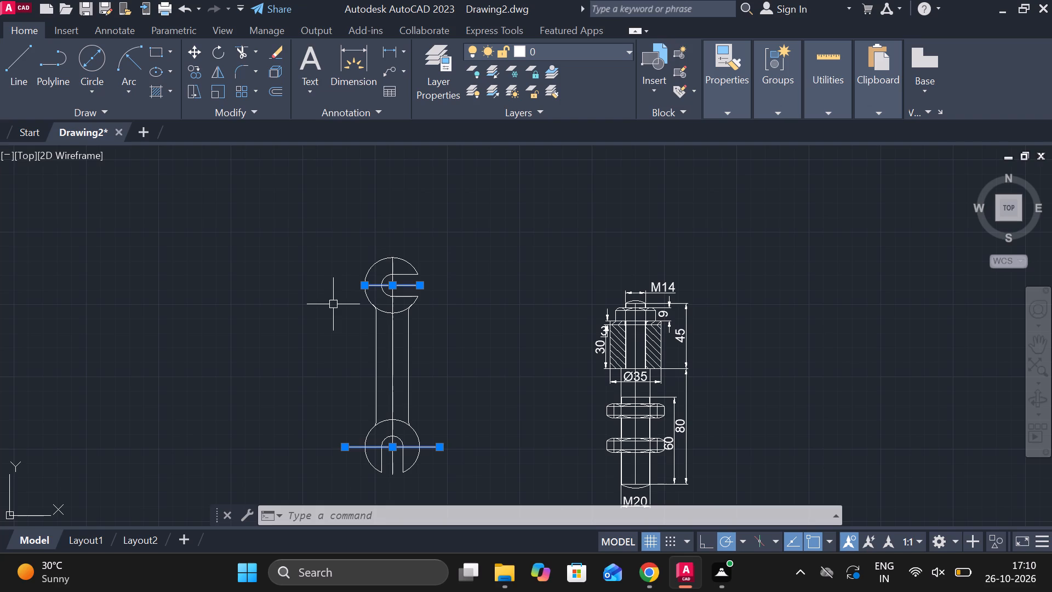
{"action": "left_click", "coordinate": [363, 287]}
{"action": "left_click", "coordinate": [338, 287]}
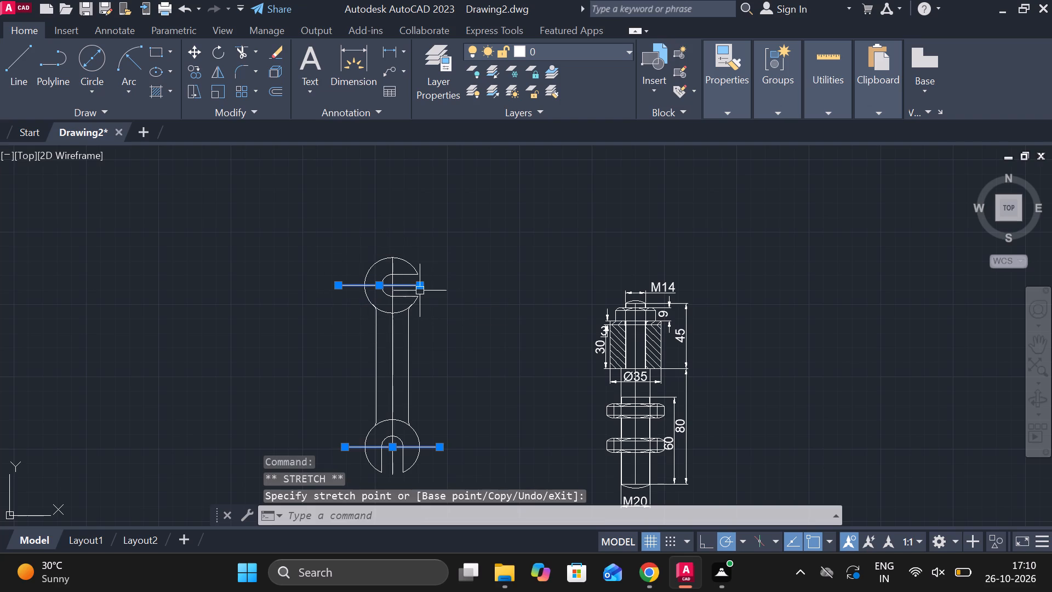
{"action": "left_click", "coordinate": [419, 288]}
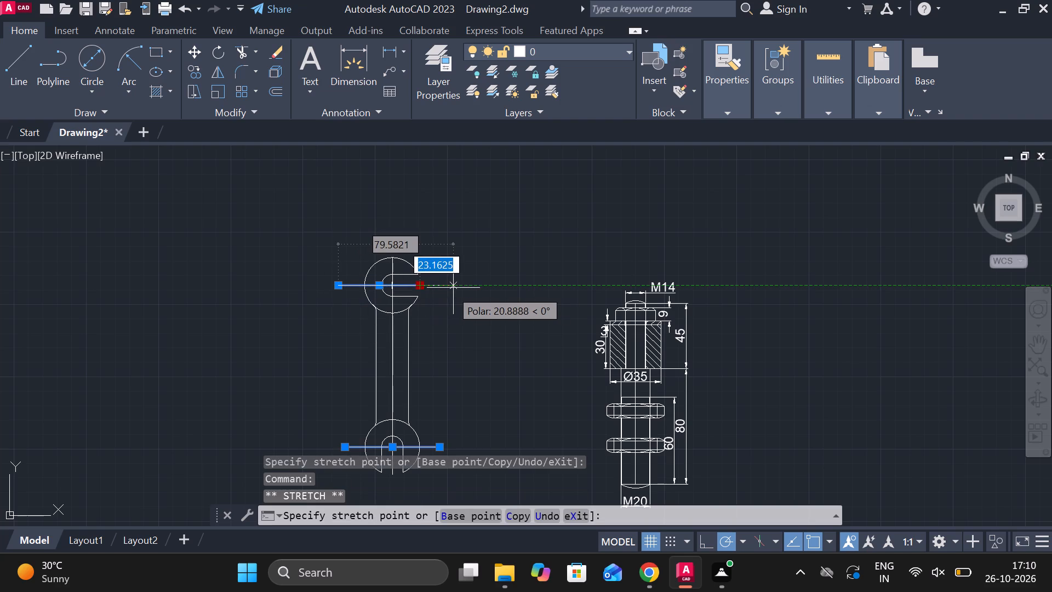
{"action": "left_click", "coordinate": [464, 286]}
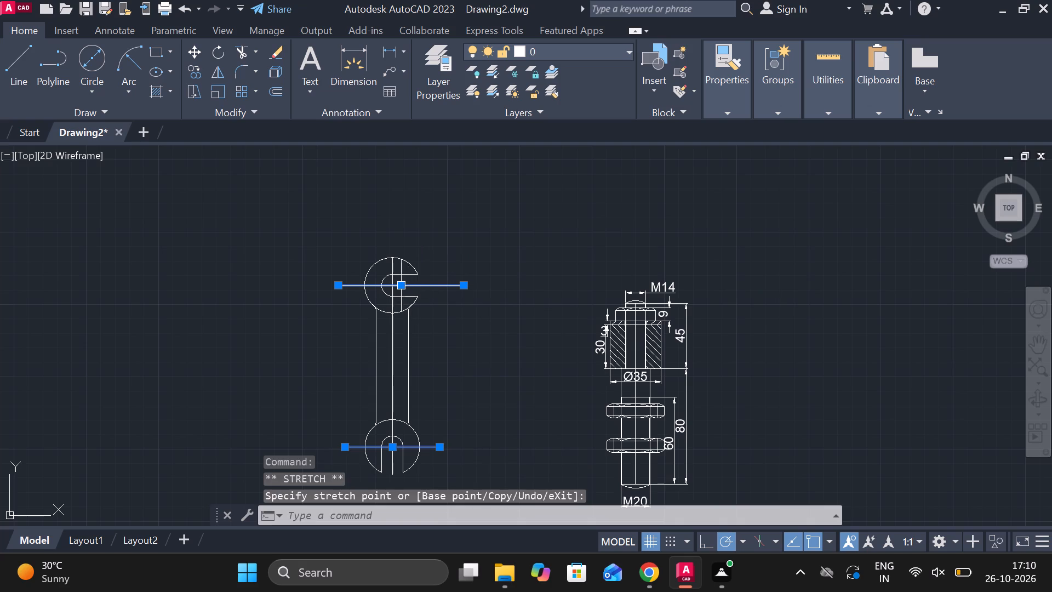
Move the upper horizontal centre line by its midpoint onto the centre of the upper head, about 6.1 to the left.
{"action": "left_click", "coordinate": [401, 288]}
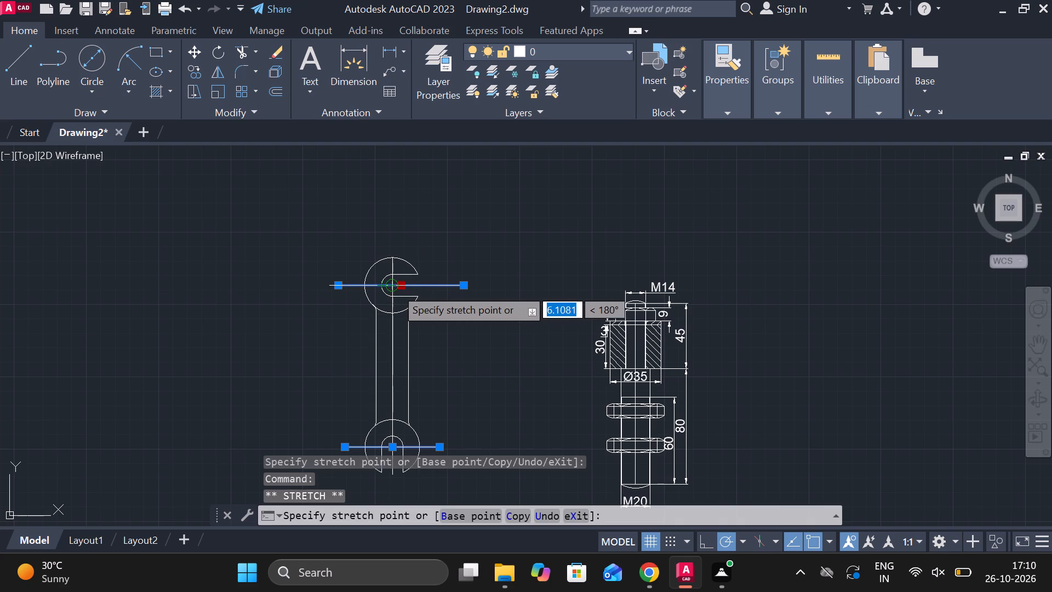
{"action": "left_click", "coordinate": [397, 288]}
{"action": "scroll", "coordinate": [416, 281], "scroll_direction": "up", "scroll_amount": 2}
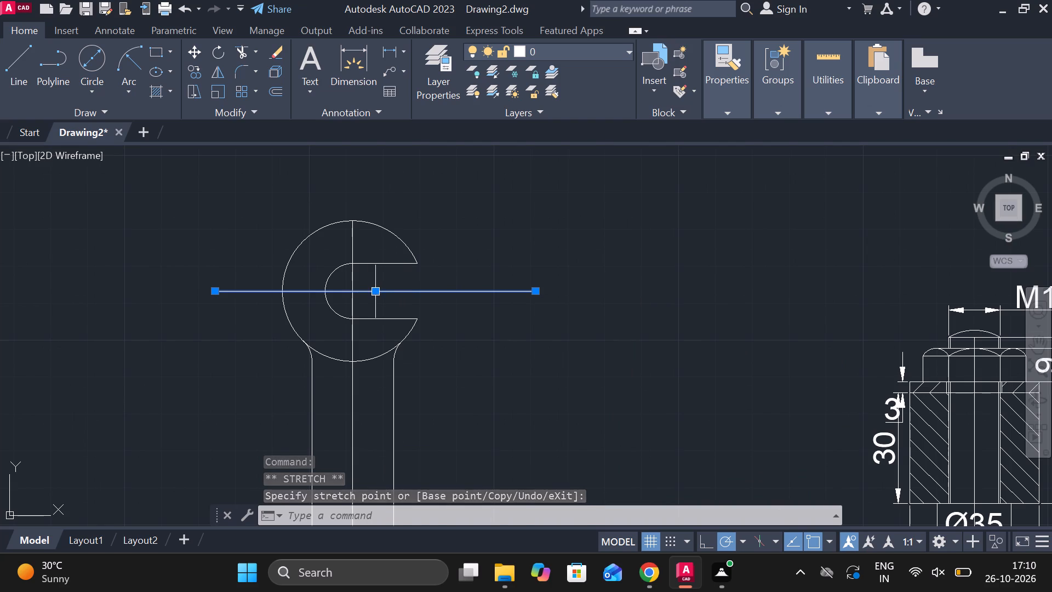
{"action": "left_click", "coordinate": [373, 294]}
{"action": "left_click", "coordinate": [355, 294]}
{"action": "scroll", "coordinate": [385, 278], "scroll_direction": "down", "scroll_amount": 2}
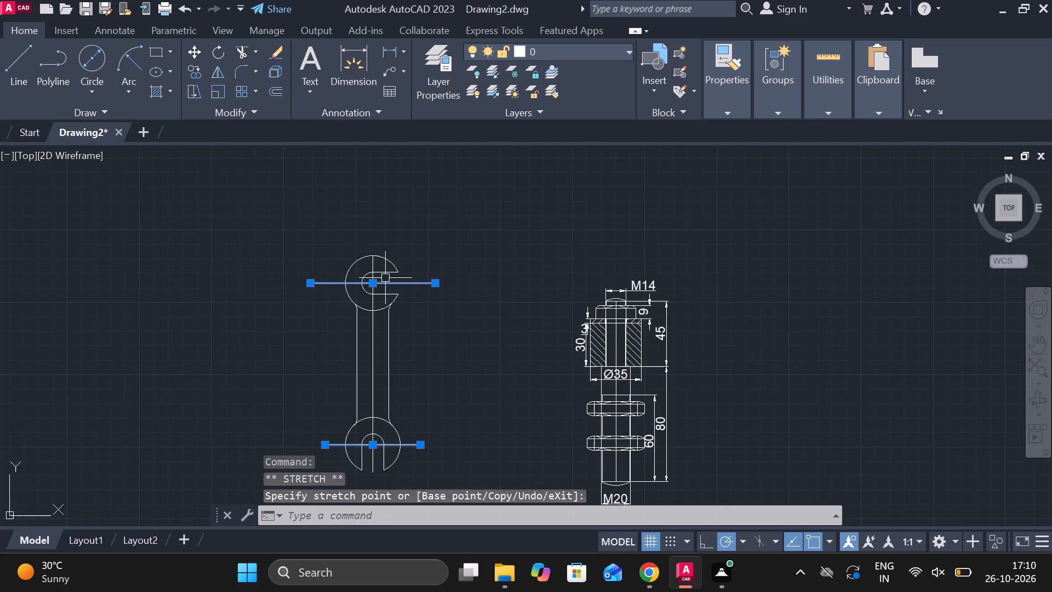
{"action": "scroll", "coordinate": [374, 453], "scroll_direction": "up", "scroll_amount": 2}
{"action": "scroll", "coordinate": [374, 453], "scroll_direction": "down", "scroll_amount": 2}
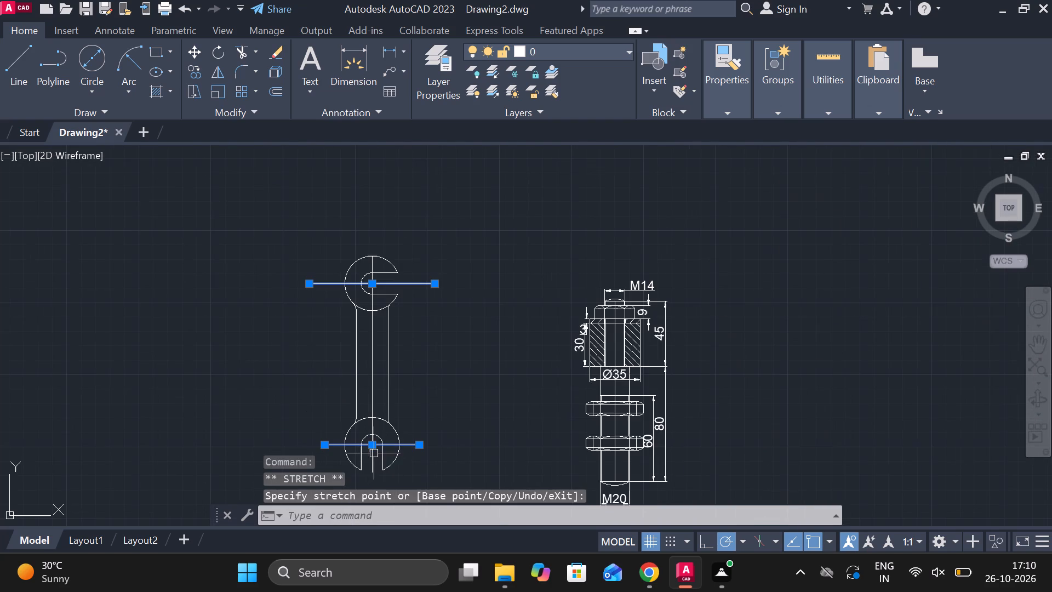
{"action": "key", "text": "Escape"}
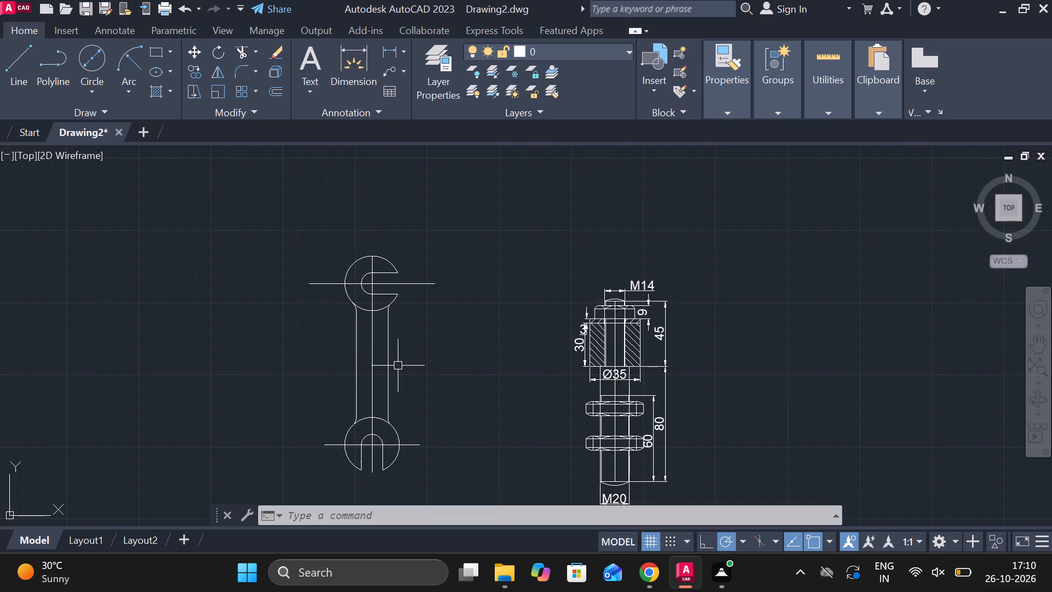
Copy the upper head's horizontal centre line 30 straight down across the handle.
{"action": "left_click", "coordinate": [422, 288]}
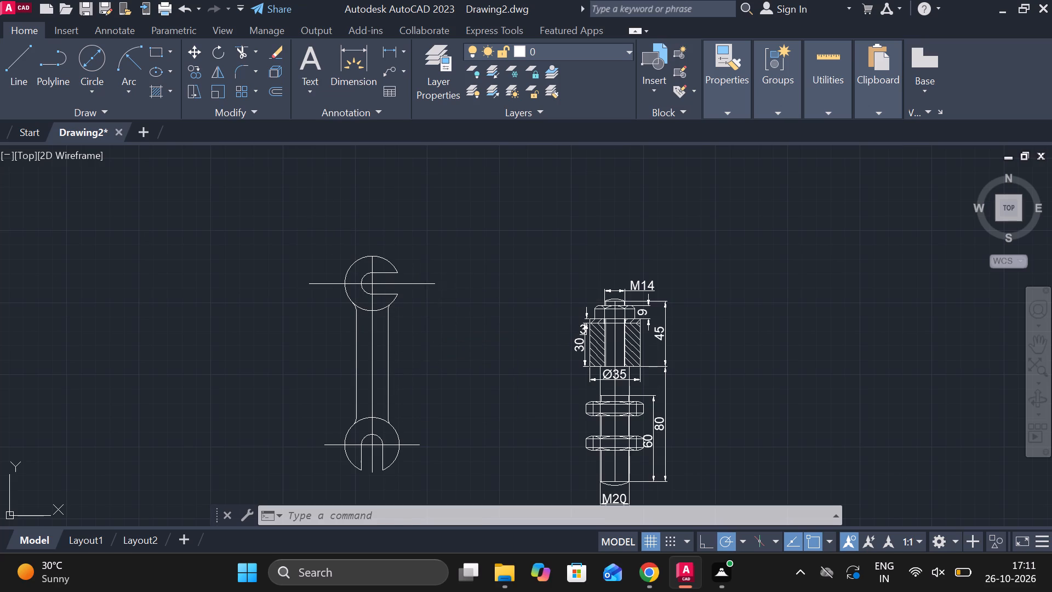
{"action": "left_click", "coordinate": [424, 286]}
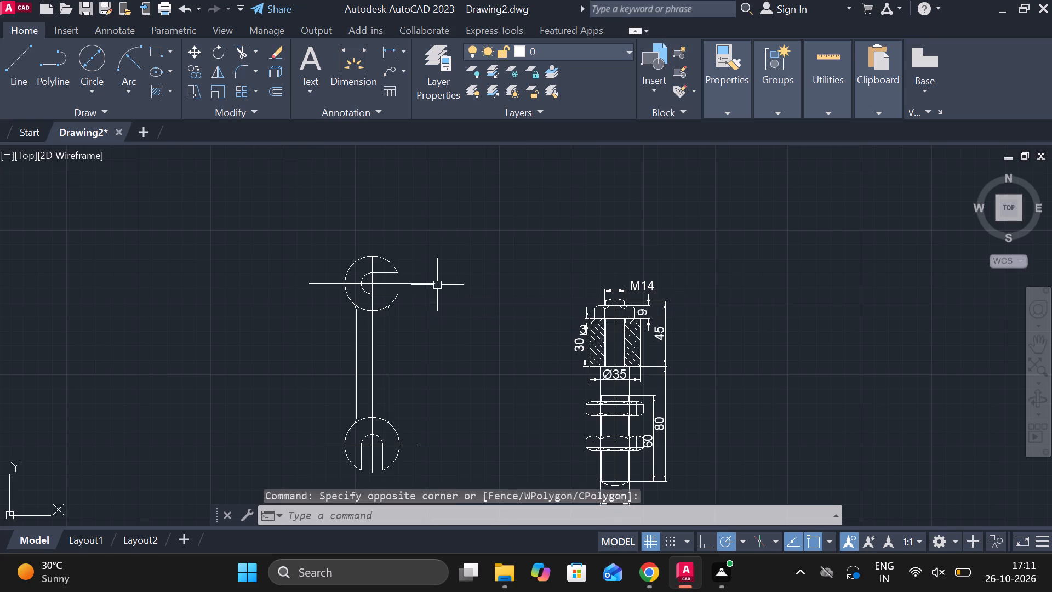
{"action": "left_click", "coordinate": [408, 283]}
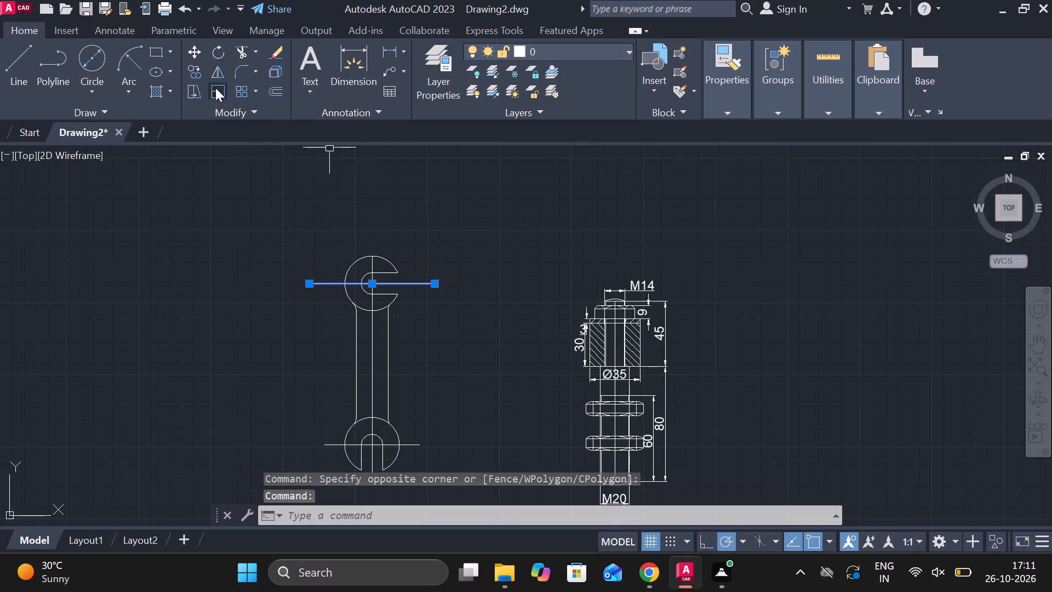
{"action": "left_click", "coordinate": [198, 69]}
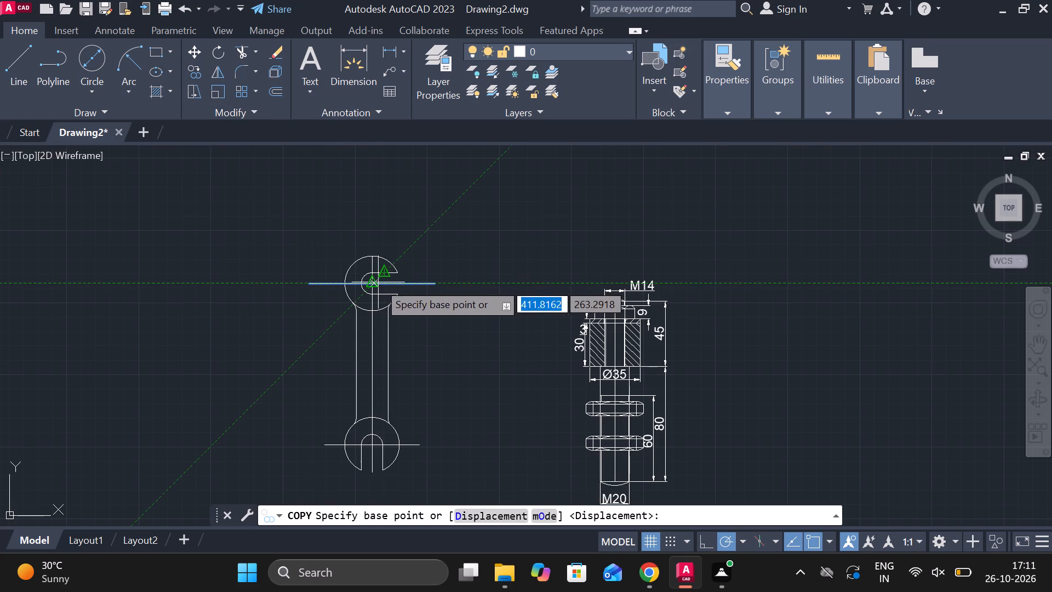
{"action": "left_click", "coordinate": [415, 281]}
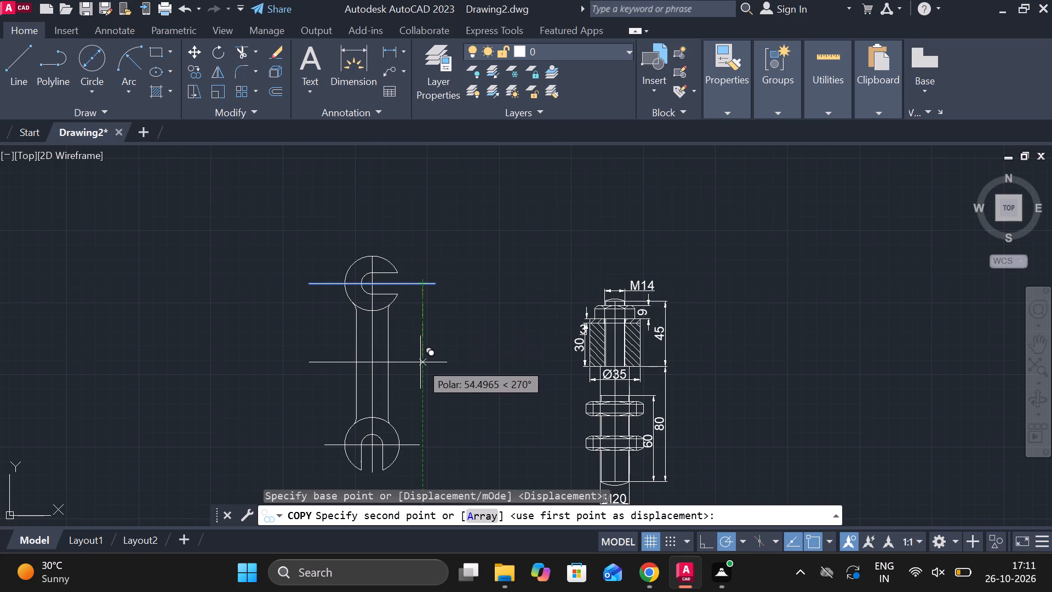
{"action": "key", "text": "3"}
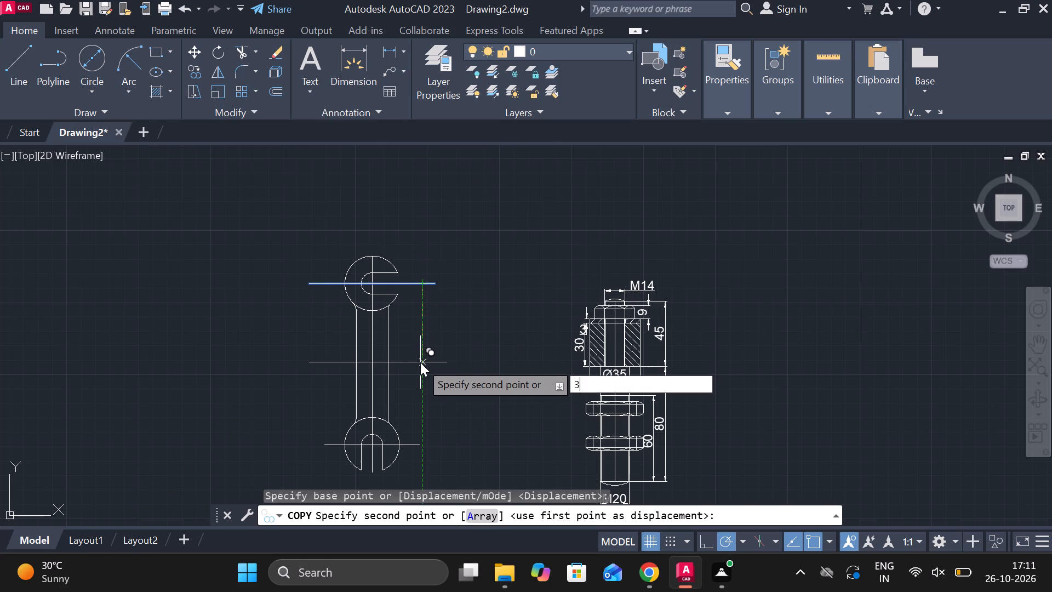
{"action": "key", "text": "0"}
{"action": "key", "text": "Return"}
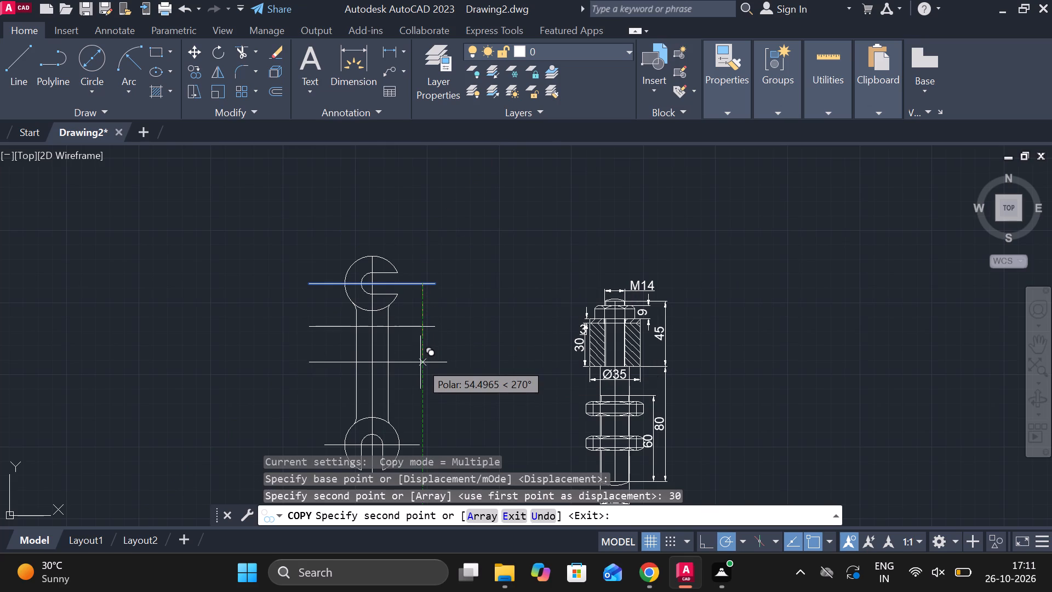
{"action": "key", "text": "Escape"}
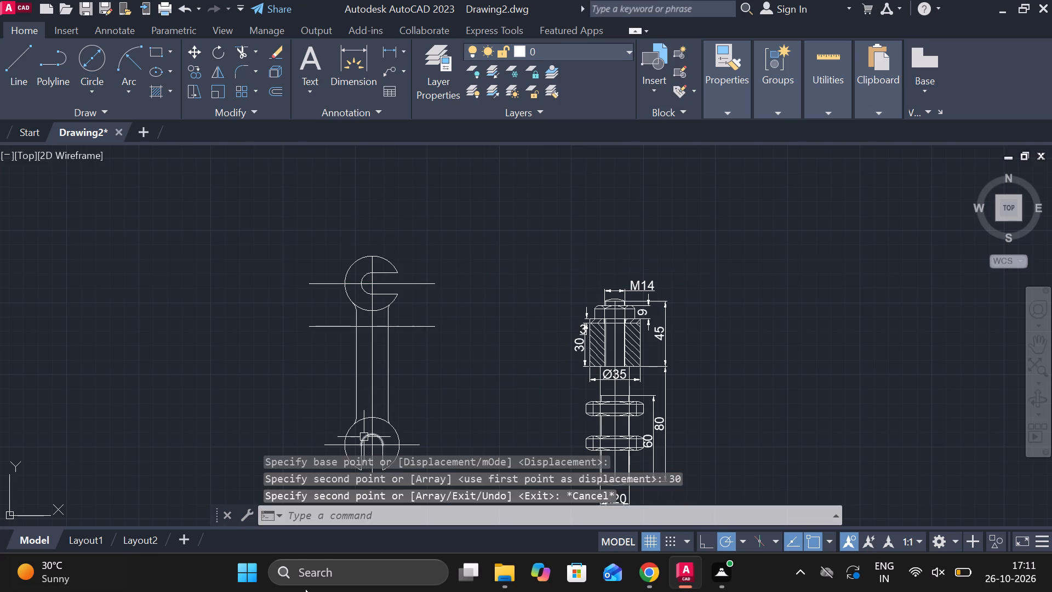
Copy the lower head's horizontal centre line 30 straight up across the handle.
{"action": "left_click", "coordinate": [415, 443]}
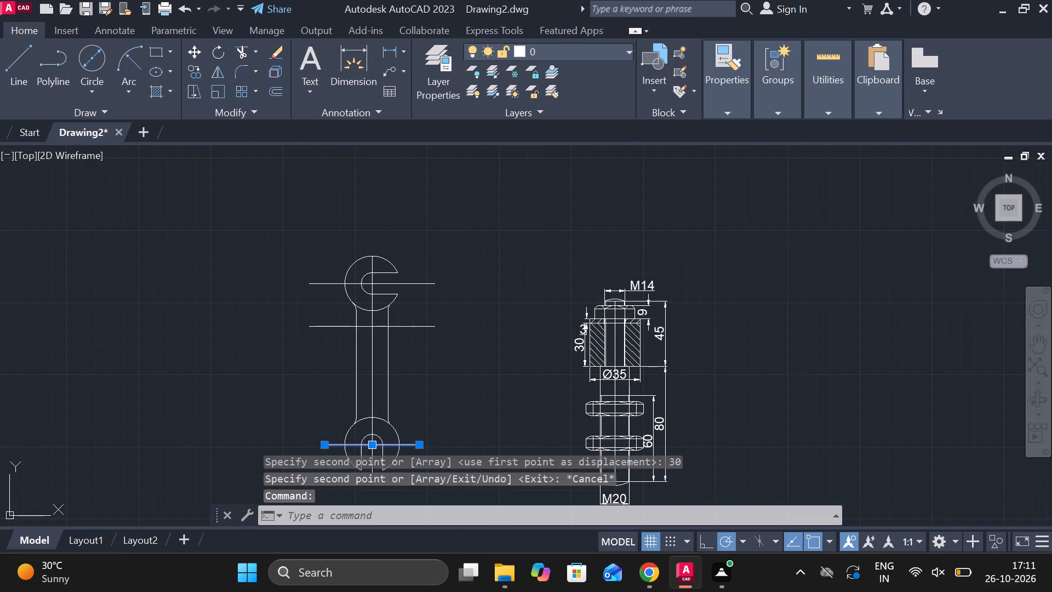
{"action": "type", "text": "CO"}
{"action": "key", "text": "Return"}
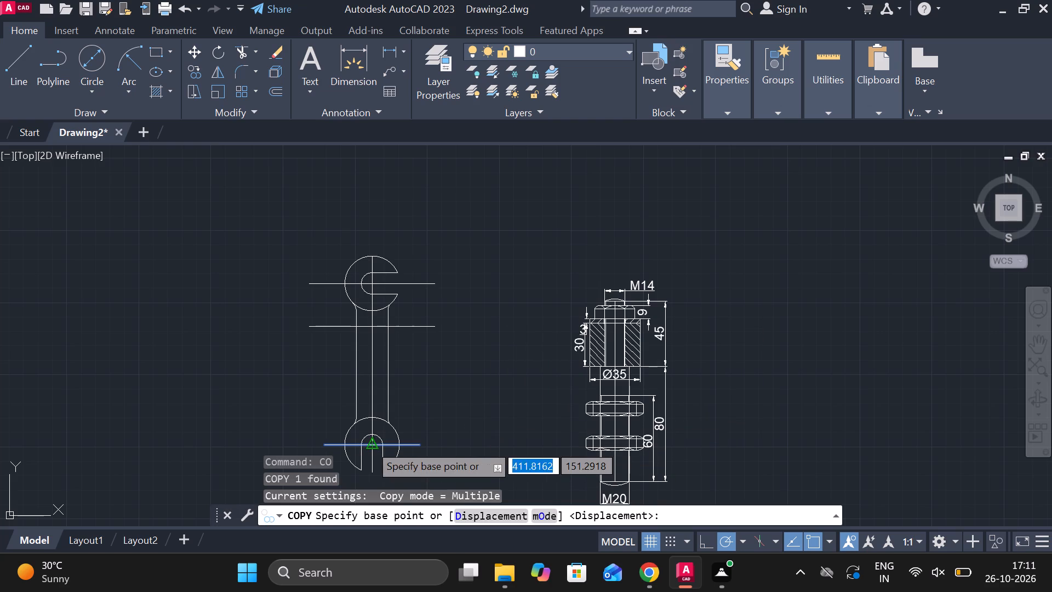
{"action": "left_click", "coordinate": [369, 444]}
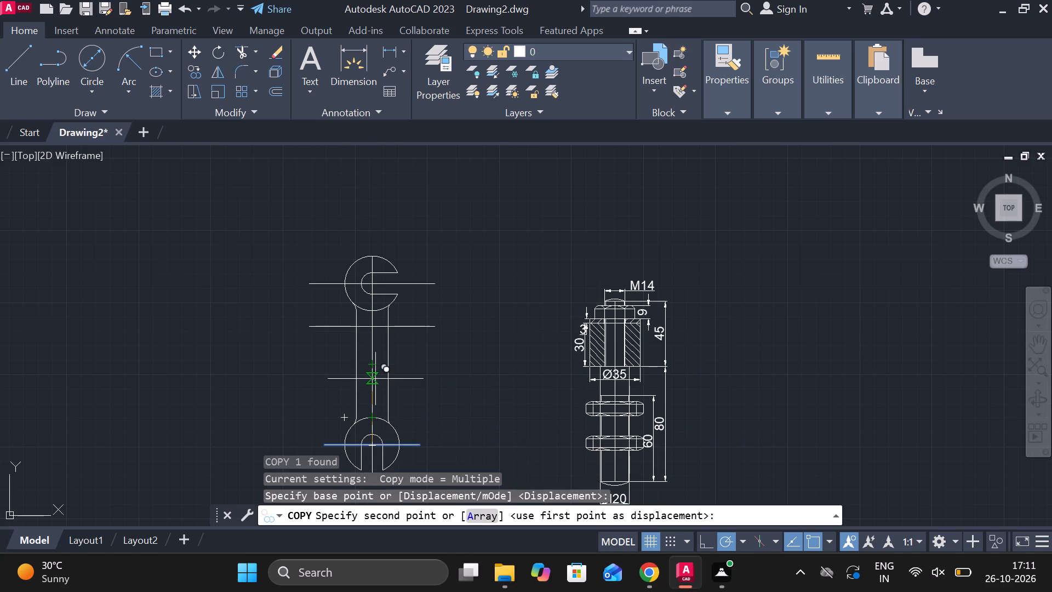
{"action": "key", "text": "3"}
{"action": "key", "text": "0"}
{"action": "key", "text": "Return"}
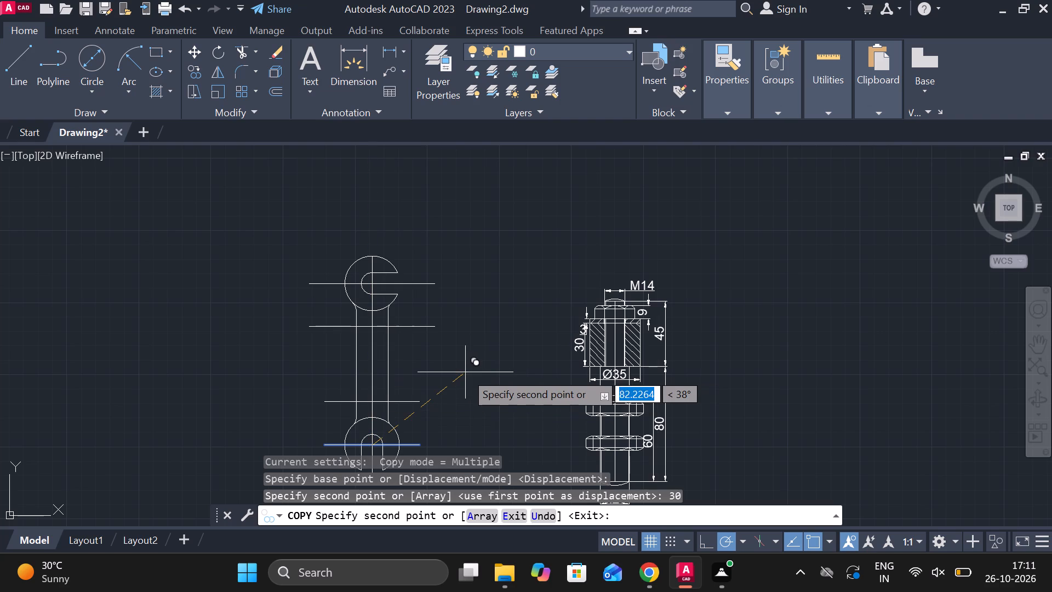
{"action": "key", "text": "Escape"}
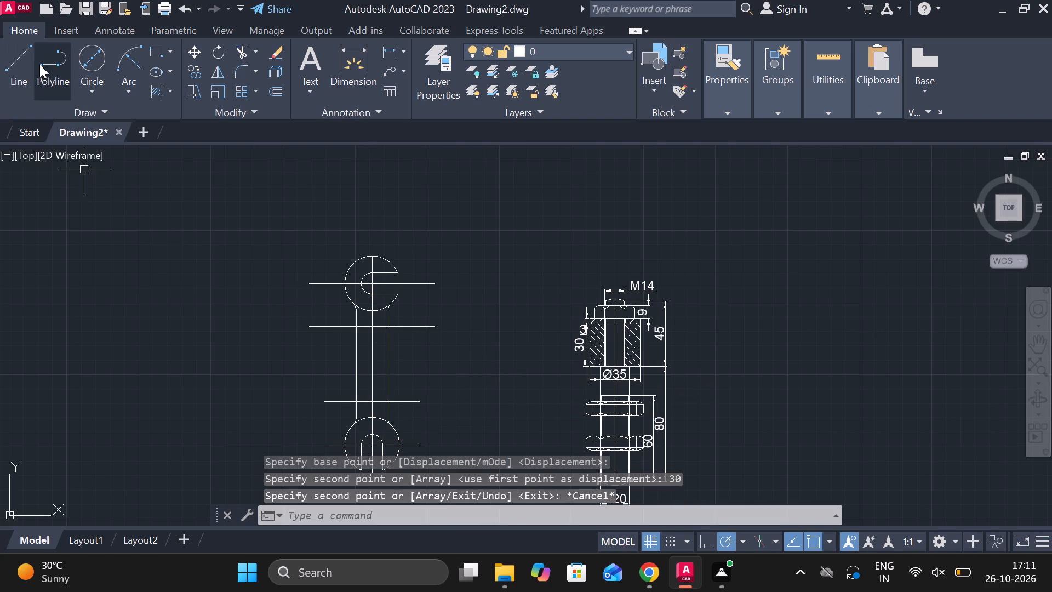
Trim the two copied horizontal lines on both sides so they span only between the handle's edges.
{"action": "left_click", "coordinate": [244, 49]}
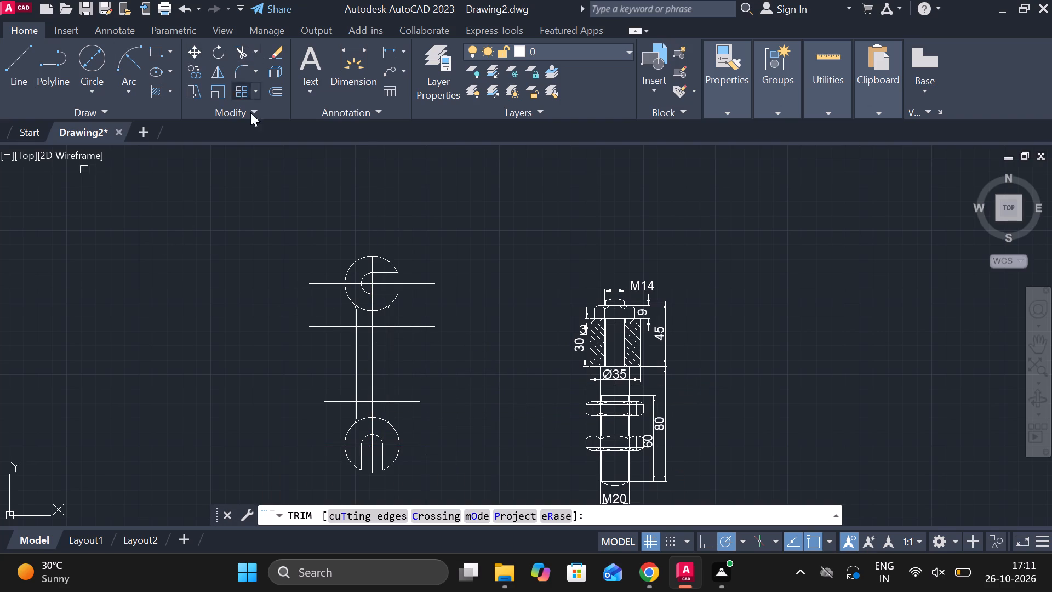
{"action": "left_click", "coordinate": [402, 329]}
{"action": "left_click", "coordinate": [411, 402]}
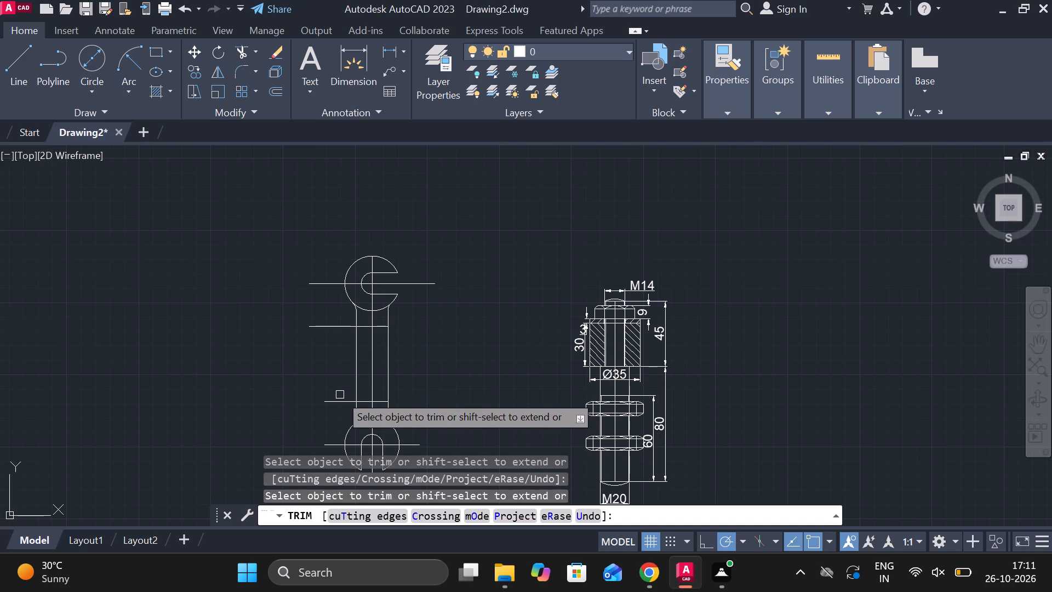
{"action": "left_click", "coordinate": [331, 400]}
{"action": "left_click", "coordinate": [332, 319]}
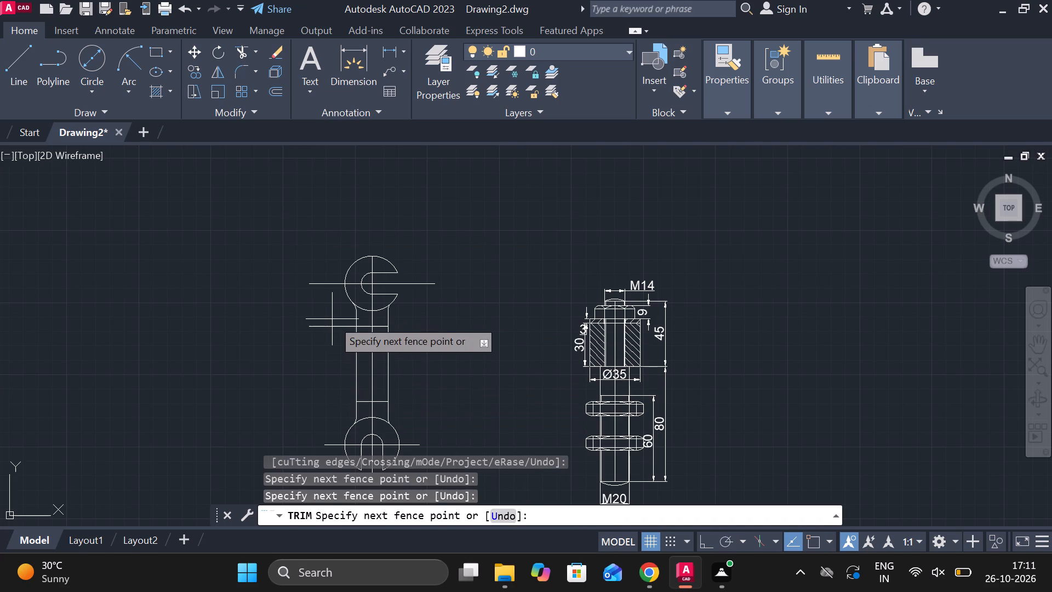
{"action": "double_click", "coordinate": [333, 337]}
{"action": "scroll", "coordinate": [424, 332], "scroll_direction": "up", "scroll_amount": 2}
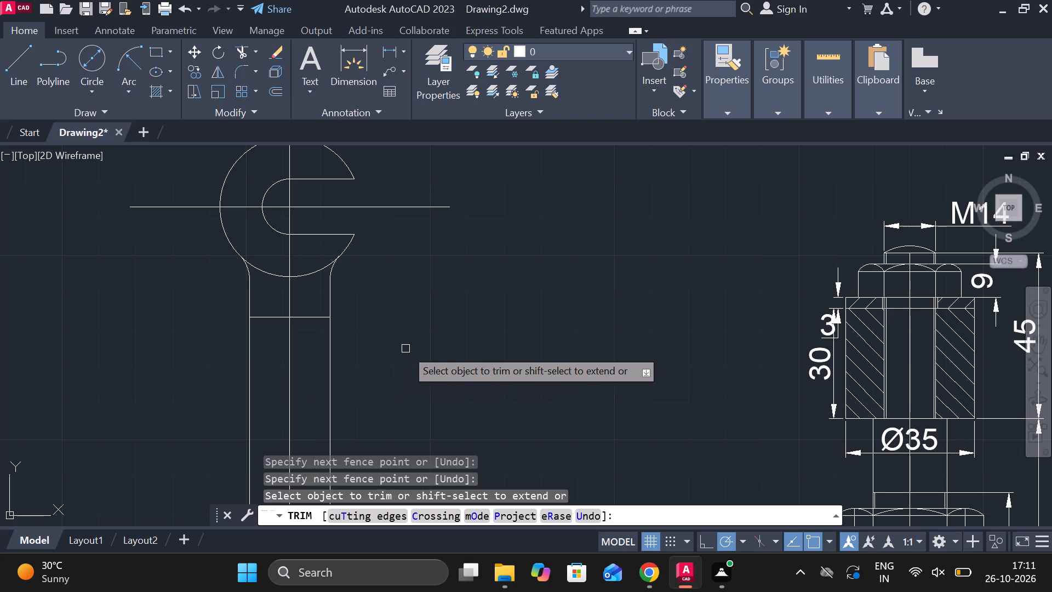
{"action": "key", "text": "Escape"}
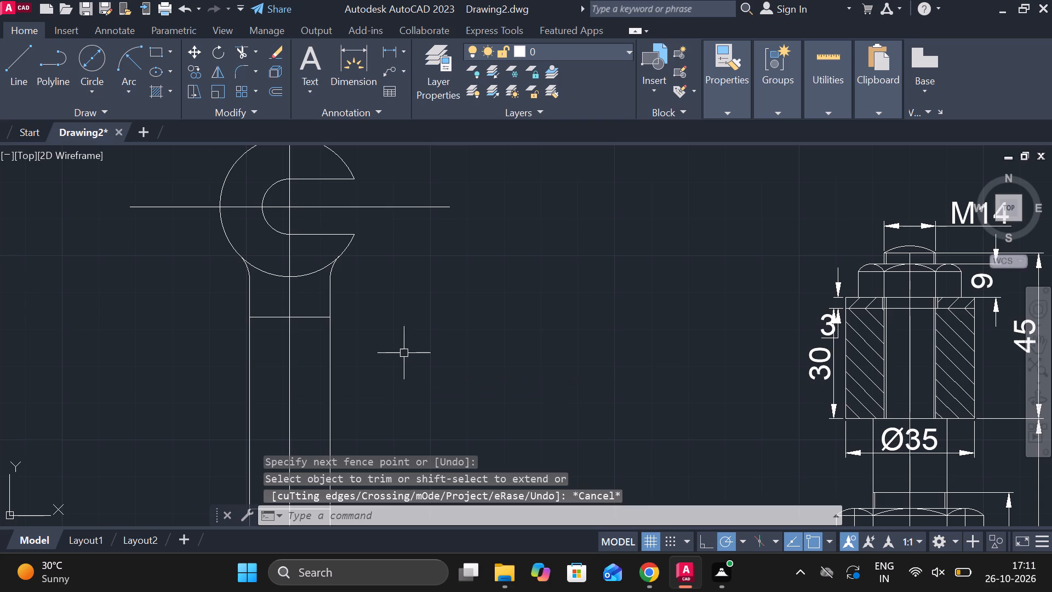
Copy the handle's right edge inward twice, at distances of 2 and 3 to the left.
{"action": "left_click", "coordinate": [328, 394]}
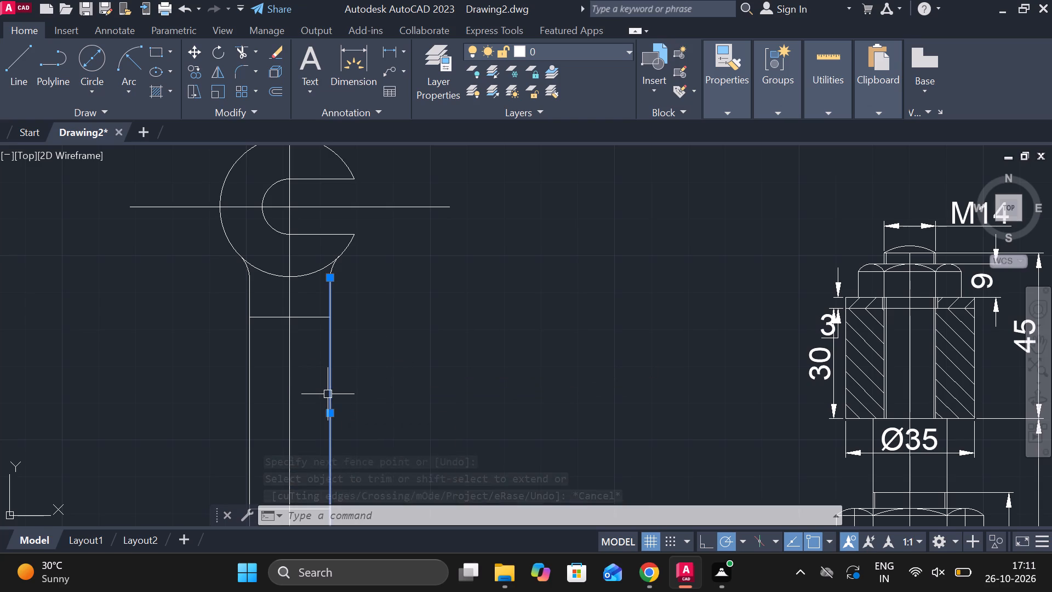
{"action": "left_click", "coordinate": [199, 71]}
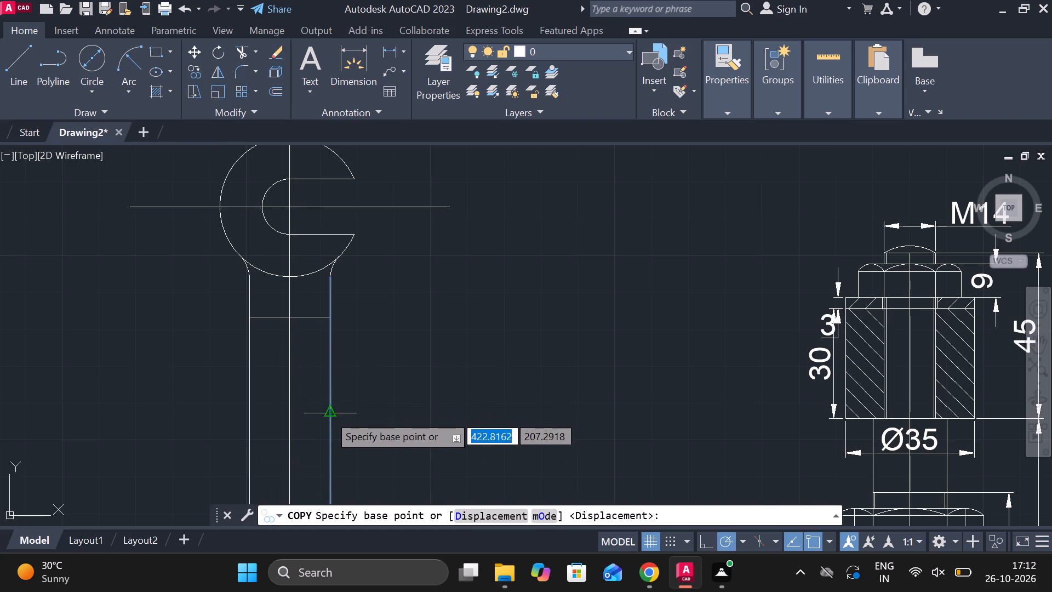
{"action": "left_click", "coordinate": [325, 415]}
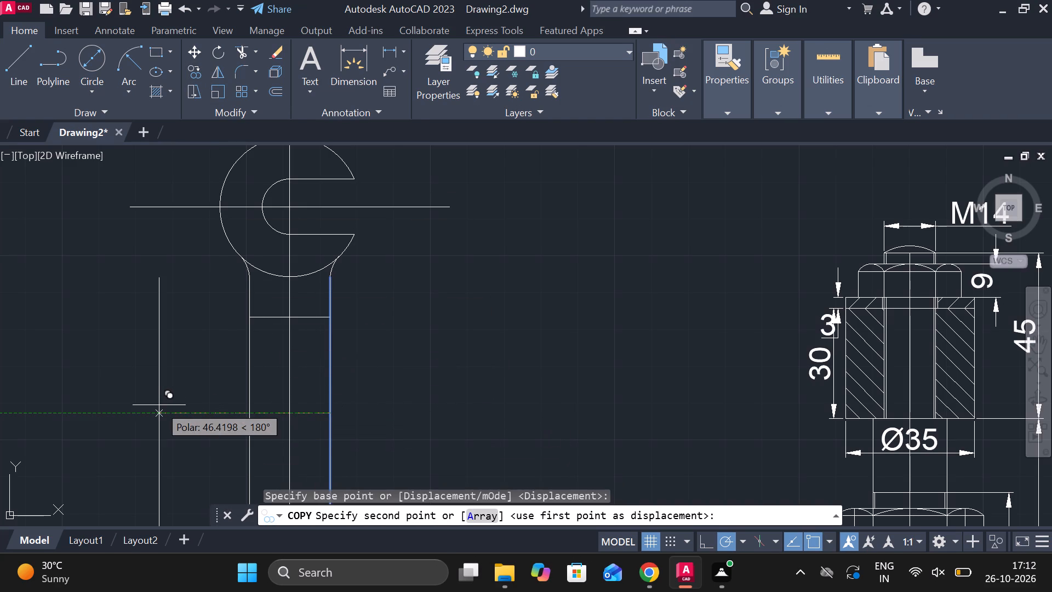
{"action": "key", "text": "2"}
{"action": "key", "text": "Return"}
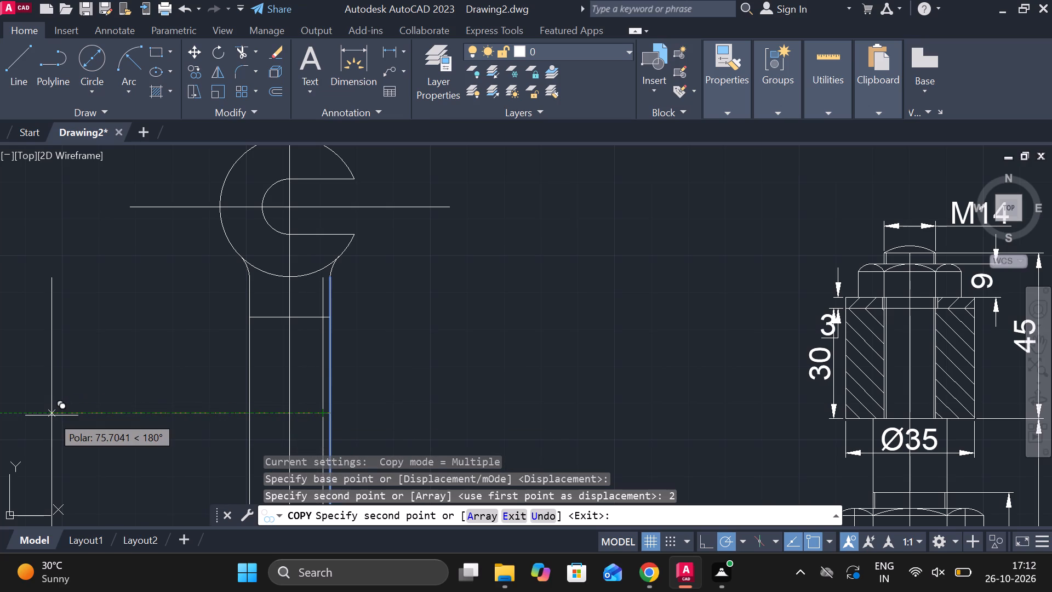
{"action": "key", "text": "3"}
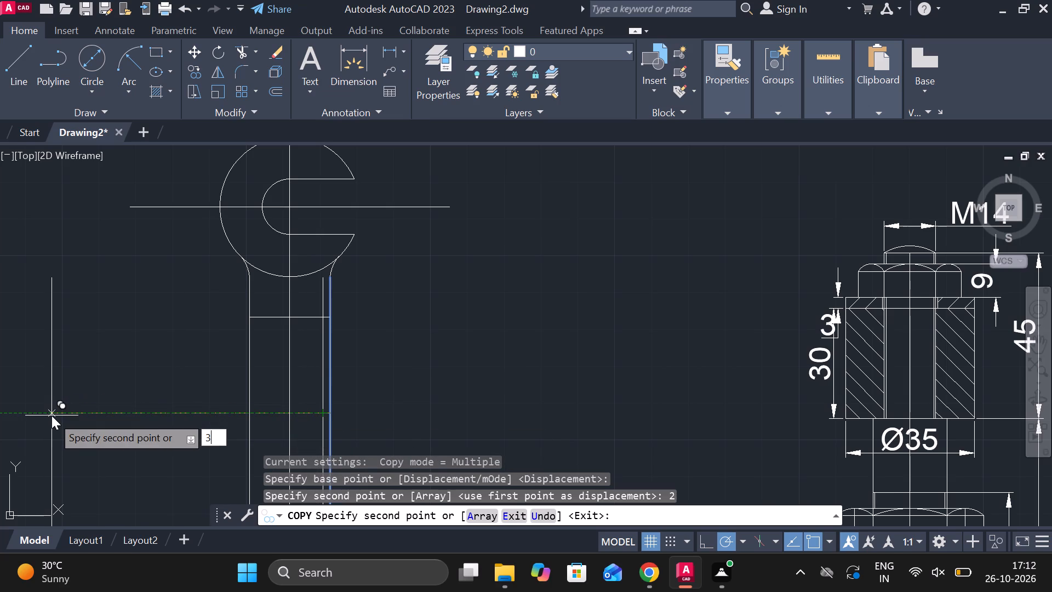
{"action": "key", "text": "Return"}
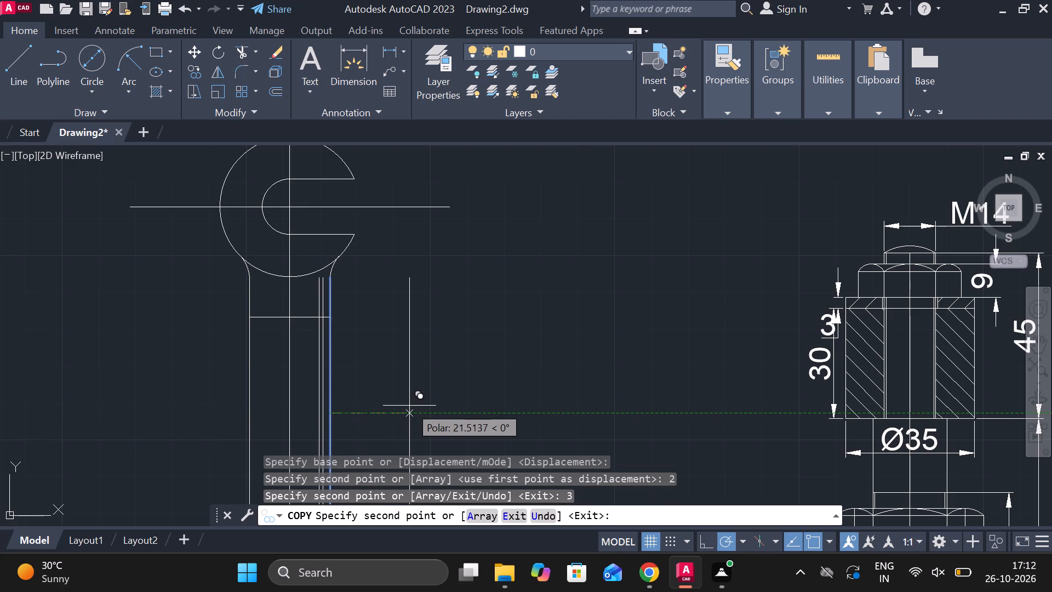
{"action": "key", "text": "Escape"}
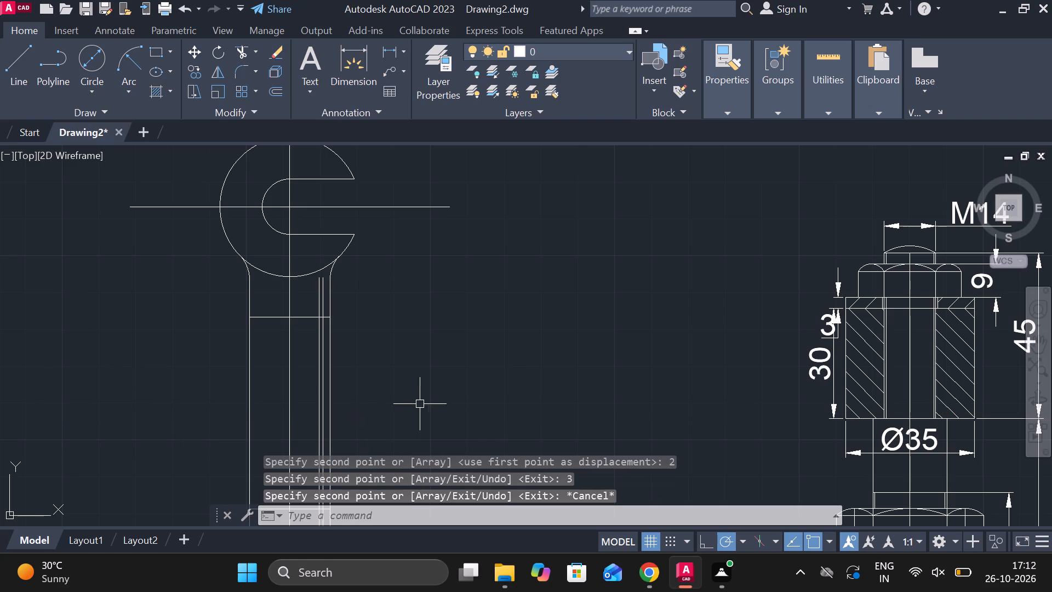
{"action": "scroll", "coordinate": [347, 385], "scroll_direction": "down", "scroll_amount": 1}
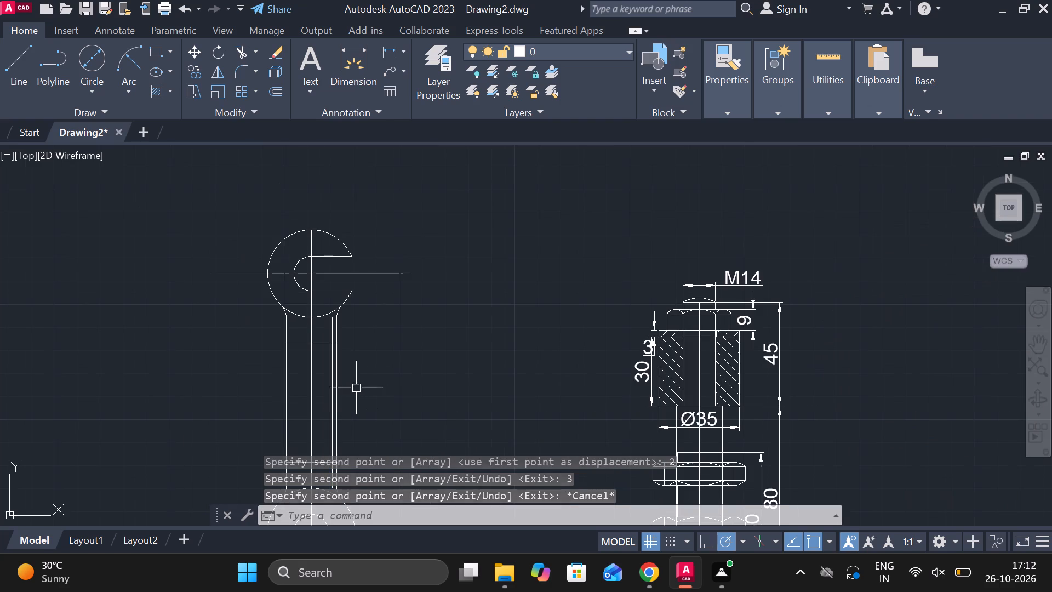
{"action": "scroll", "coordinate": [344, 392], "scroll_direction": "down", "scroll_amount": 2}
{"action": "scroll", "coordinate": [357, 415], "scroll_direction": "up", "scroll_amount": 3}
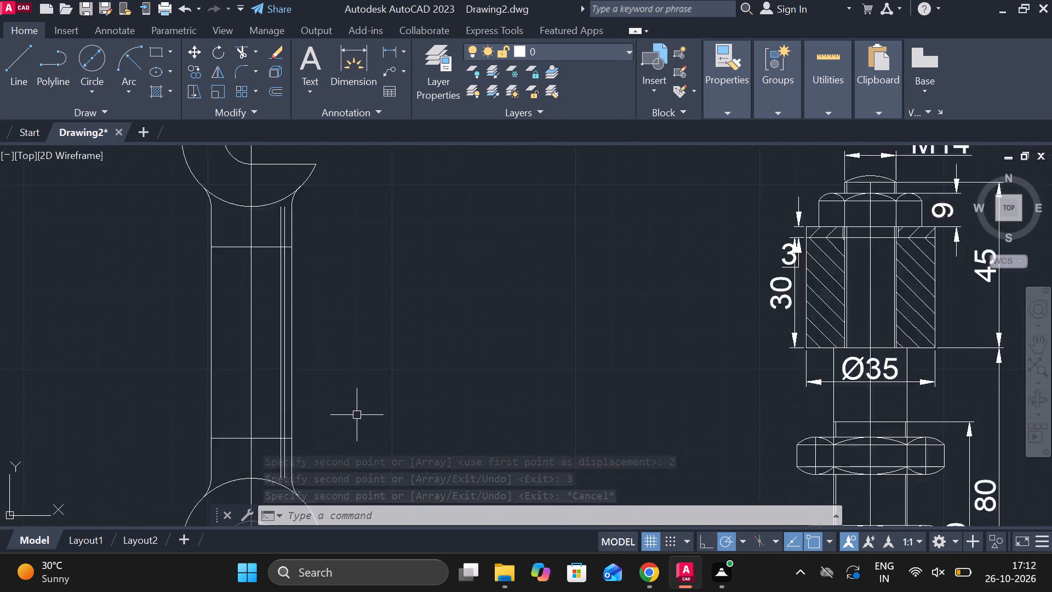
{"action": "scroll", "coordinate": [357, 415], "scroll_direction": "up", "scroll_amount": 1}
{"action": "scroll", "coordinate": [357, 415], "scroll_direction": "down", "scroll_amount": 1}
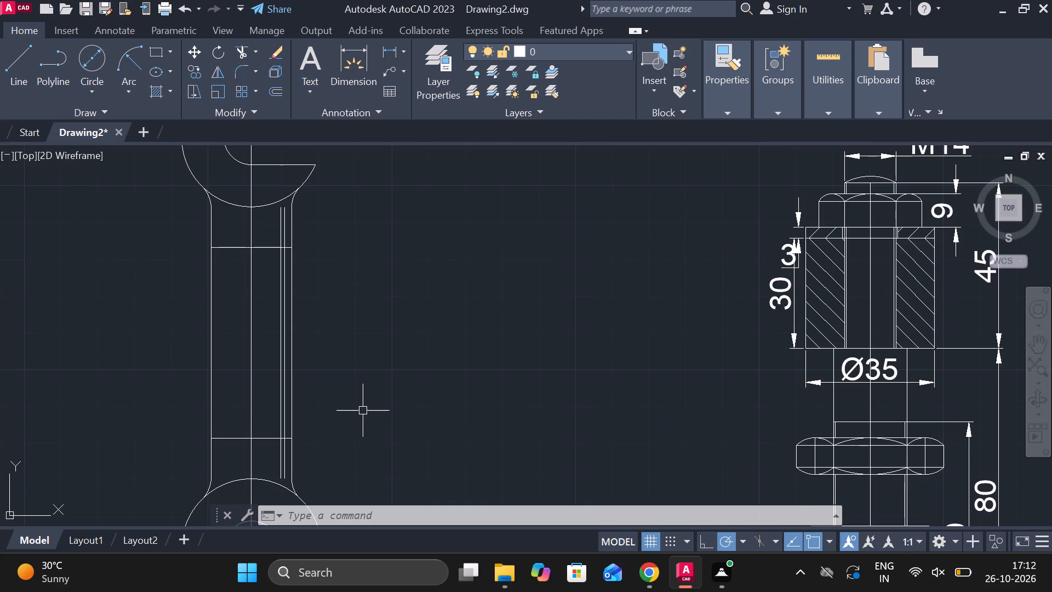
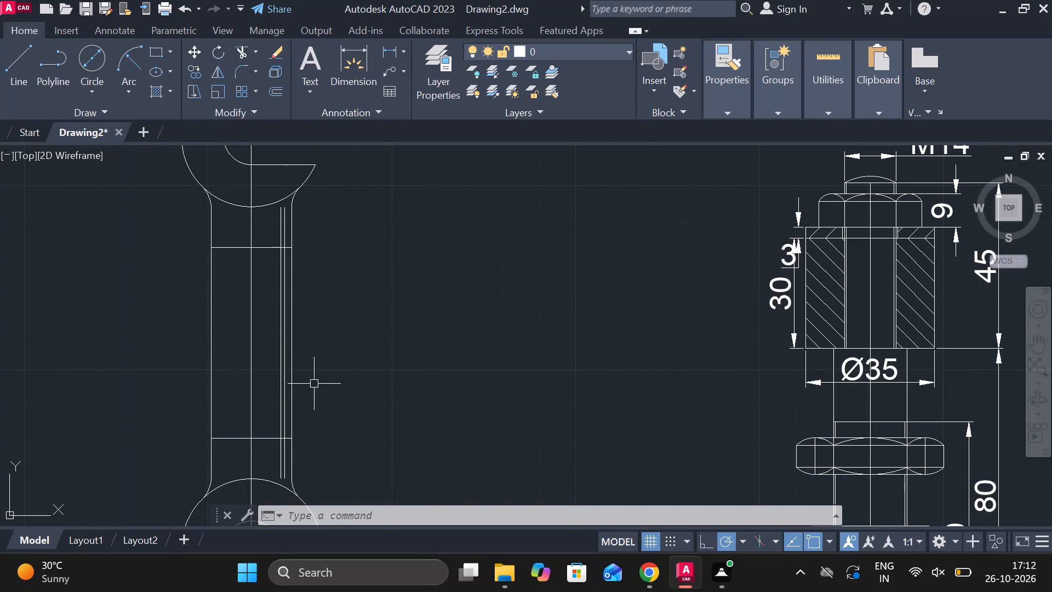
Delete the two inner copies of the wrench handle's right edge.
{"action": "left_click", "coordinate": [284, 345]}
{"action": "left_click", "coordinate": [283, 345]}
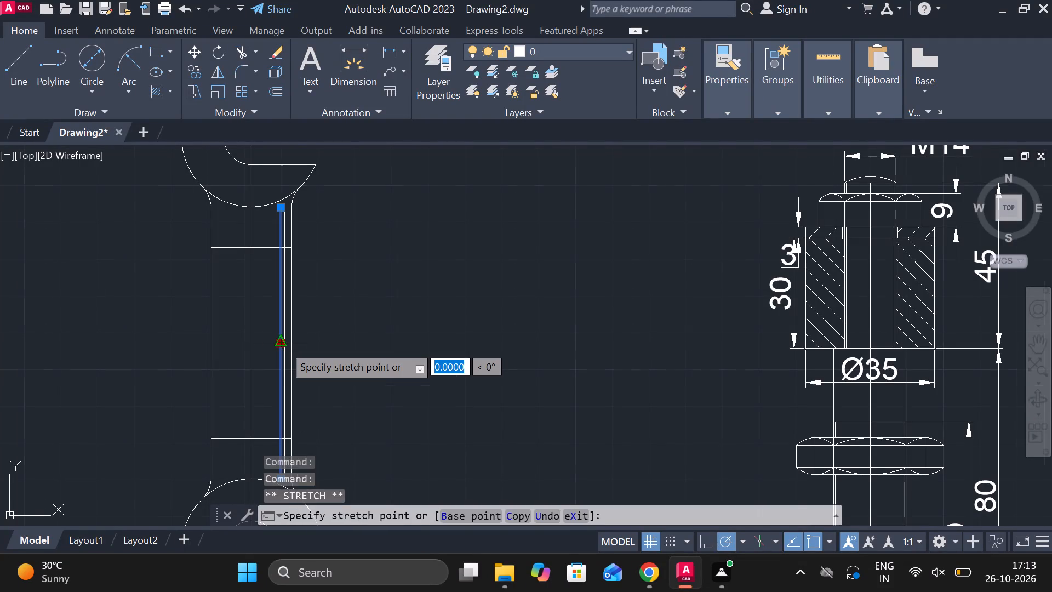
{"action": "scroll", "coordinate": [283, 345], "scroll_direction": "up", "scroll_amount": 3}
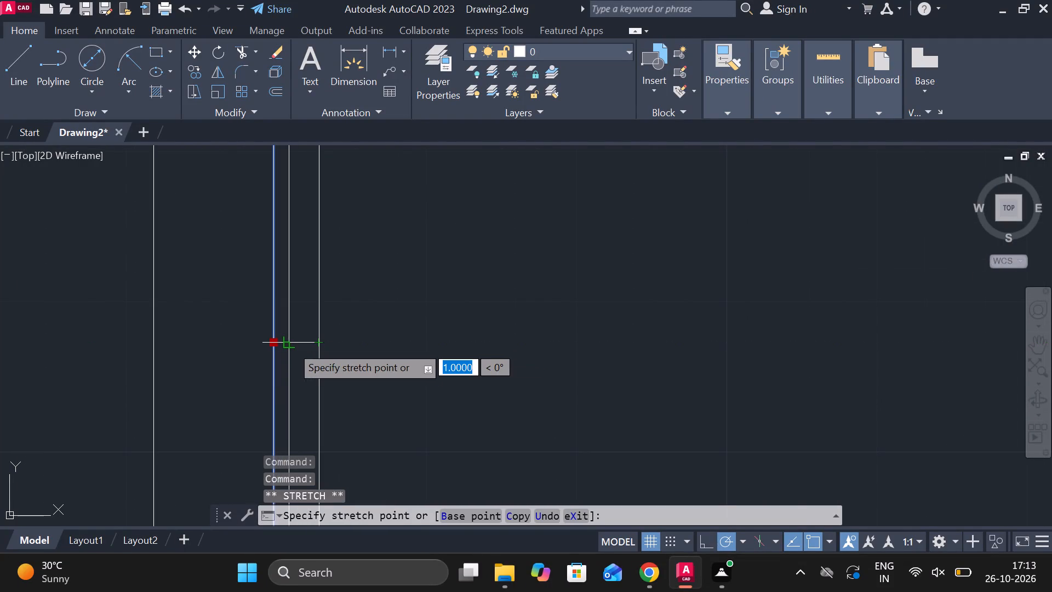
{"action": "left_click", "coordinate": [291, 345]}
{"action": "scroll", "coordinate": [345, 343], "scroll_direction": "down", "scroll_amount": 3}
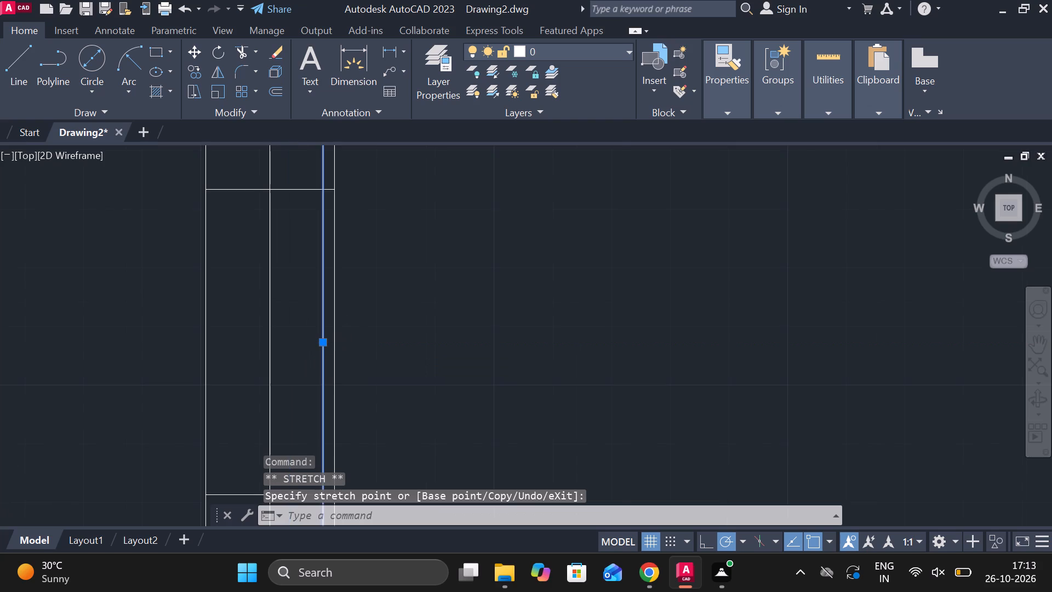
{"action": "key", "text": "Delete"}
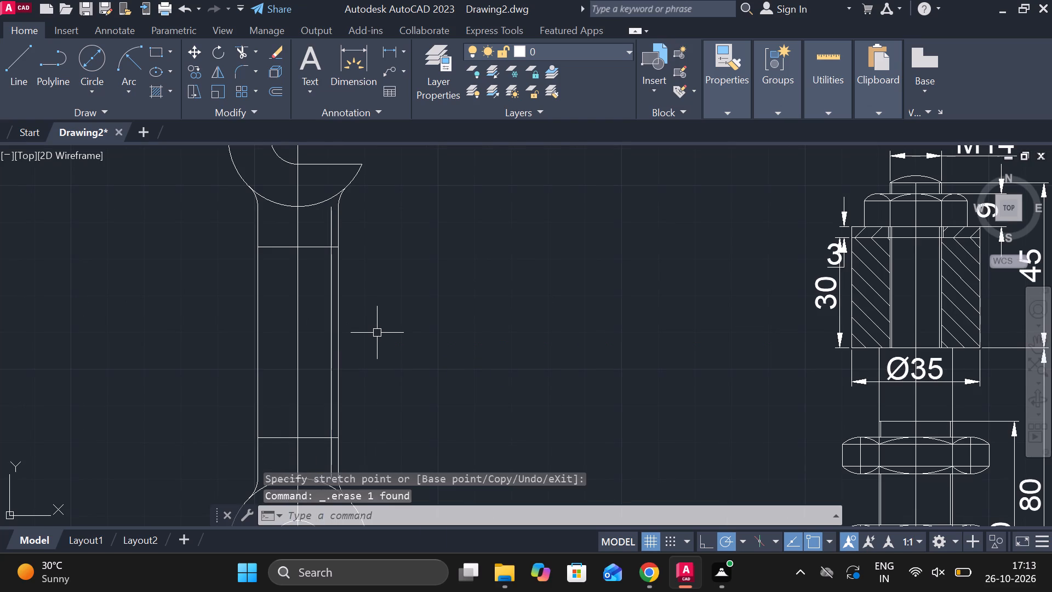
{"action": "scroll", "coordinate": [330, 332], "scroll_direction": "up", "scroll_amount": 3}
{"action": "left_click", "coordinate": [330, 332]}
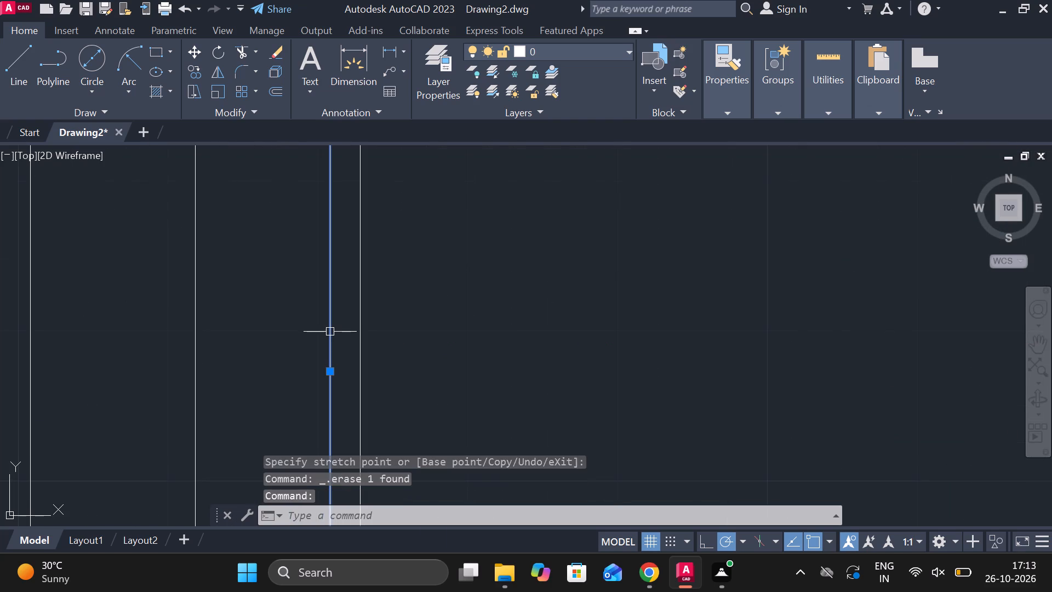
{"action": "key", "text": "Delete"}
{"action": "scroll", "coordinate": [302, 324], "scroll_direction": "down", "scroll_amount": 4}
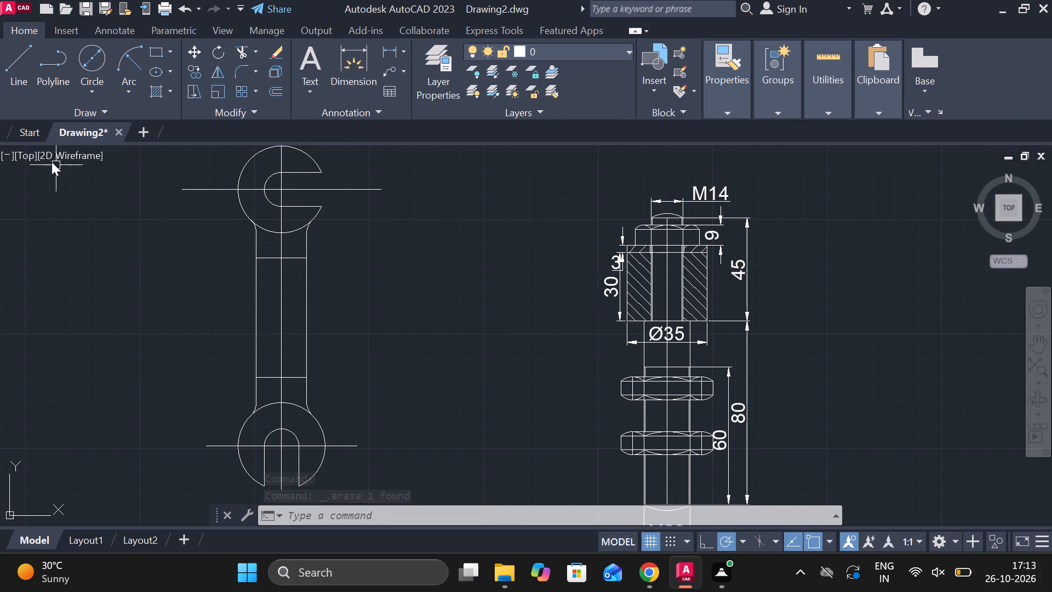
Trim the wrench's vertical centre line between each head and the handle's nearer horizontal line, keeping the part between the two horizontals.
{"action": "left_click", "coordinate": [237, 48]}
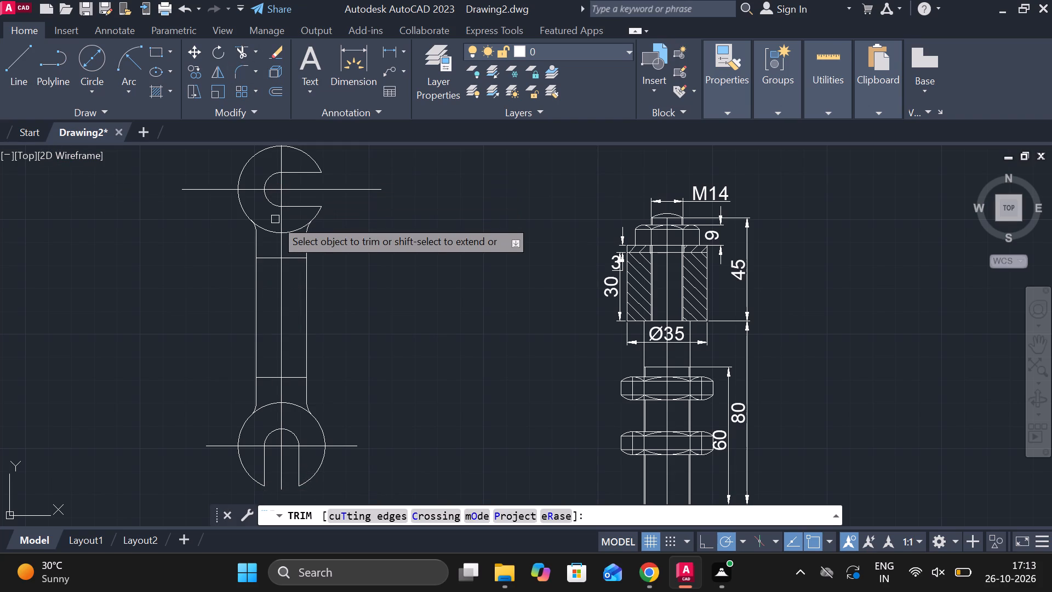
{"action": "left_click", "coordinate": [283, 219]}
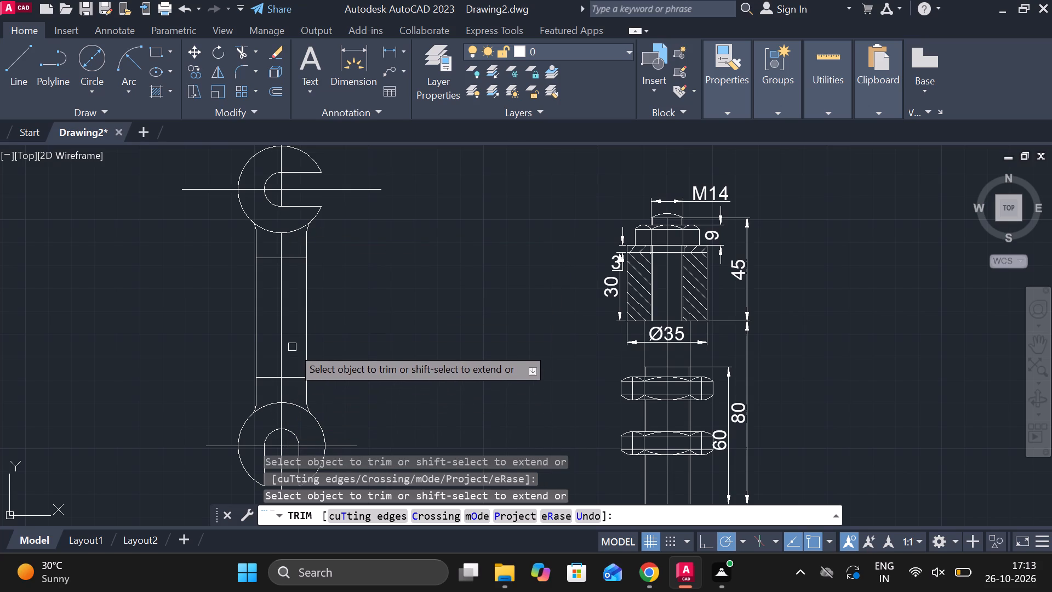
{"action": "left_click", "coordinate": [284, 395]}
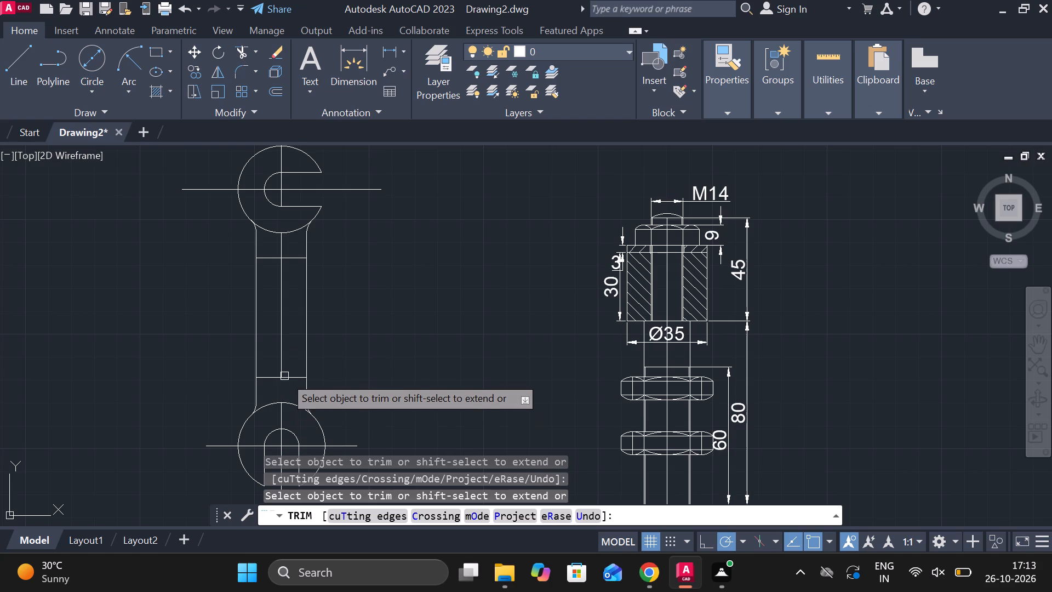
{"action": "left_click", "coordinate": [281, 247]}
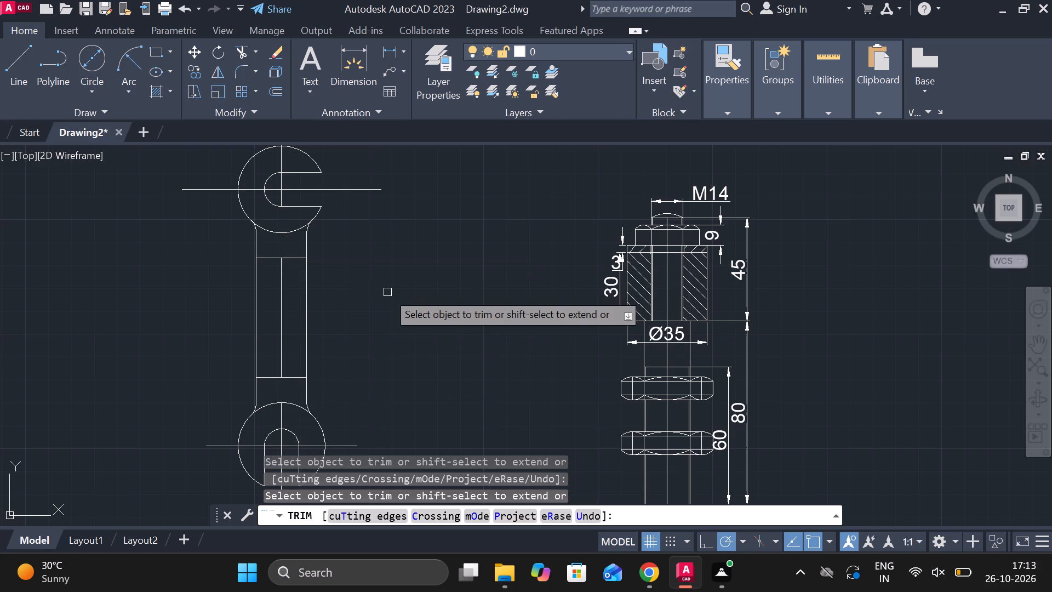
{"action": "key", "text": "Escape"}
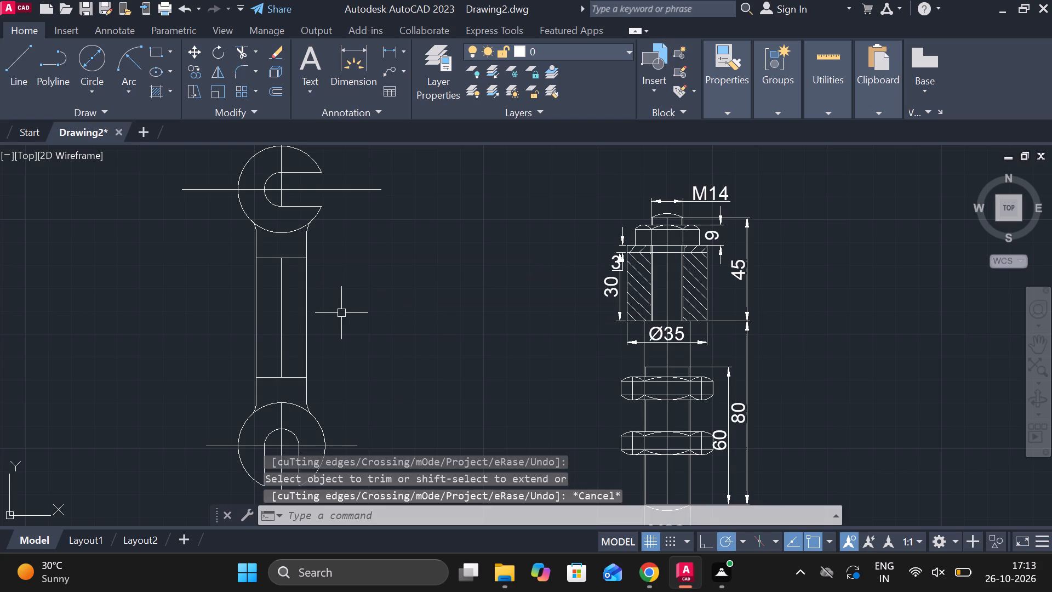
Copy the handle's trimmed vertical centre line to the right at distances of 1, 2 and 3.
{"action": "left_click", "coordinate": [281, 324]}
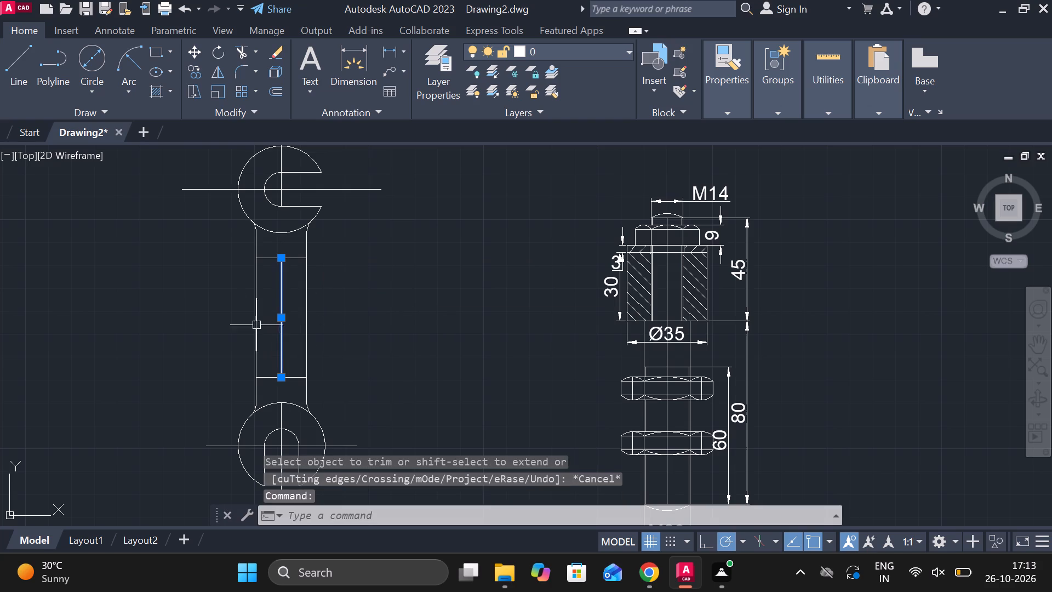
{"action": "left_click", "coordinate": [190, 65]}
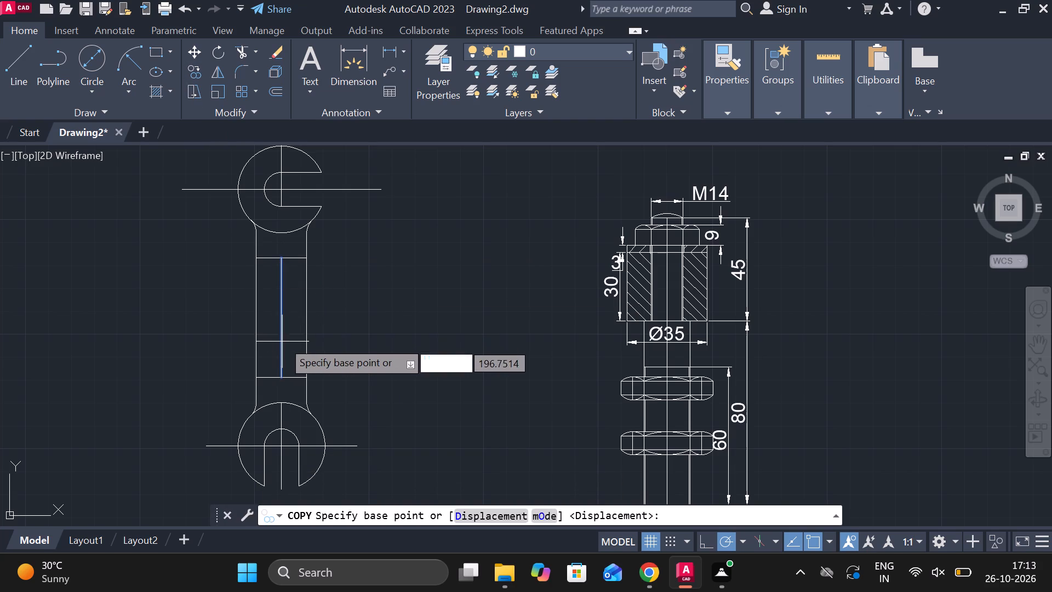
{"action": "left_click", "coordinate": [281, 323]}
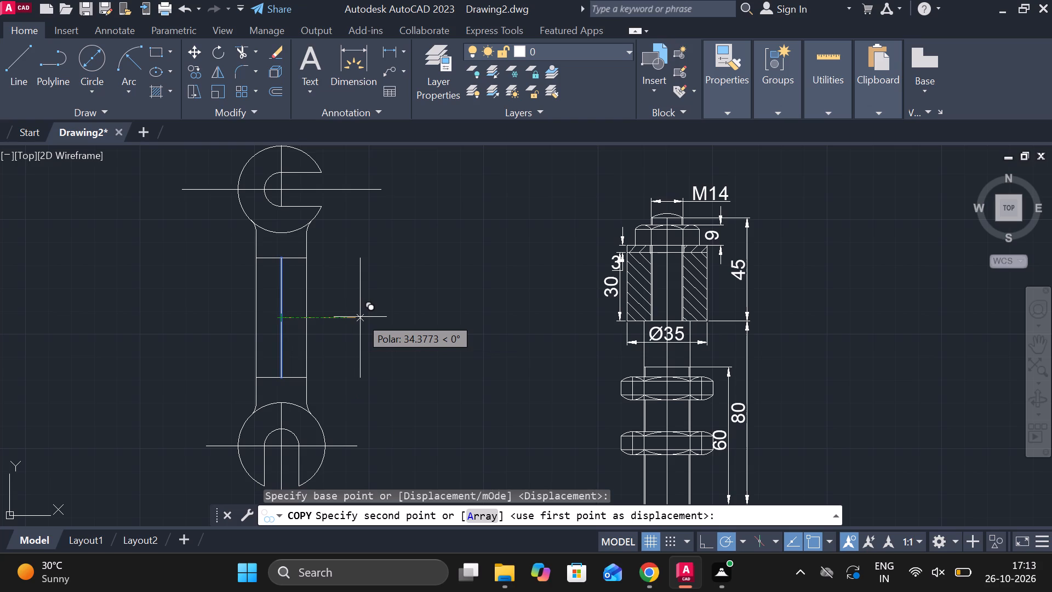
{"action": "key", "text": "1"}
{"action": "key", "text": "Return"}
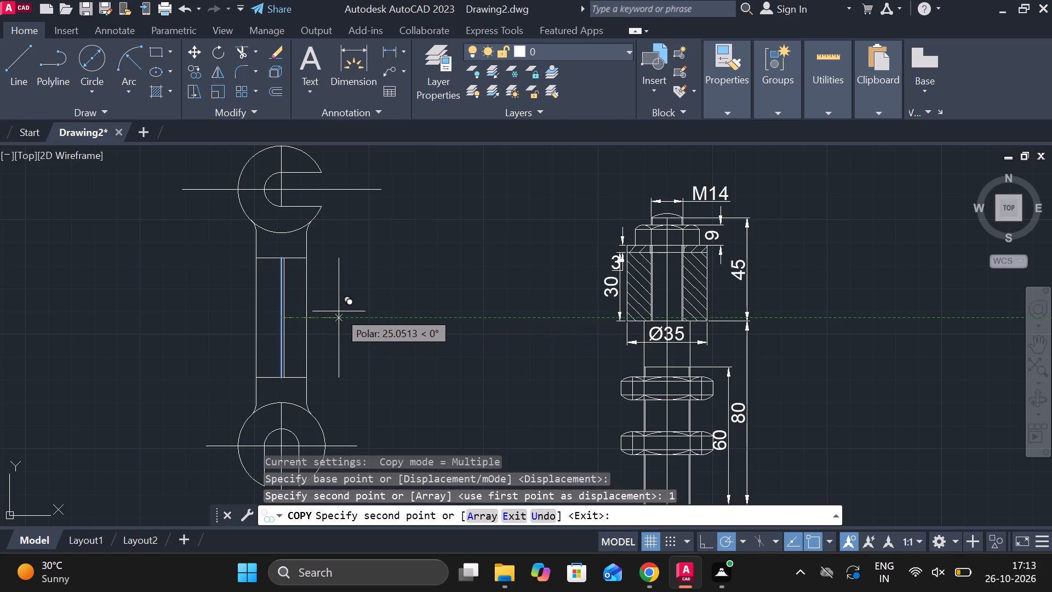
{"action": "key", "text": "2"}
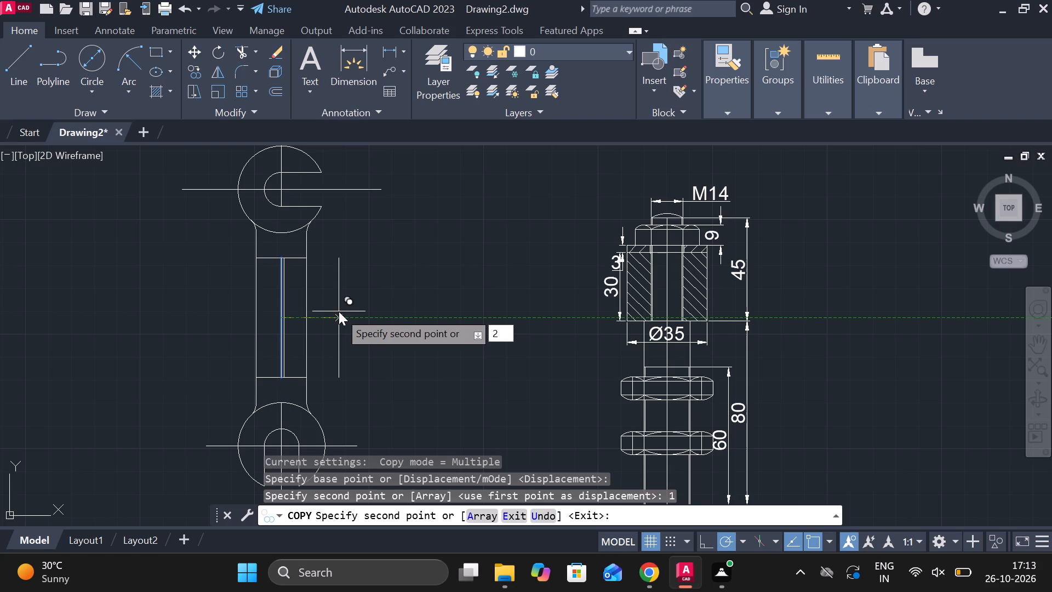
{"action": "key", "text": "Return"}
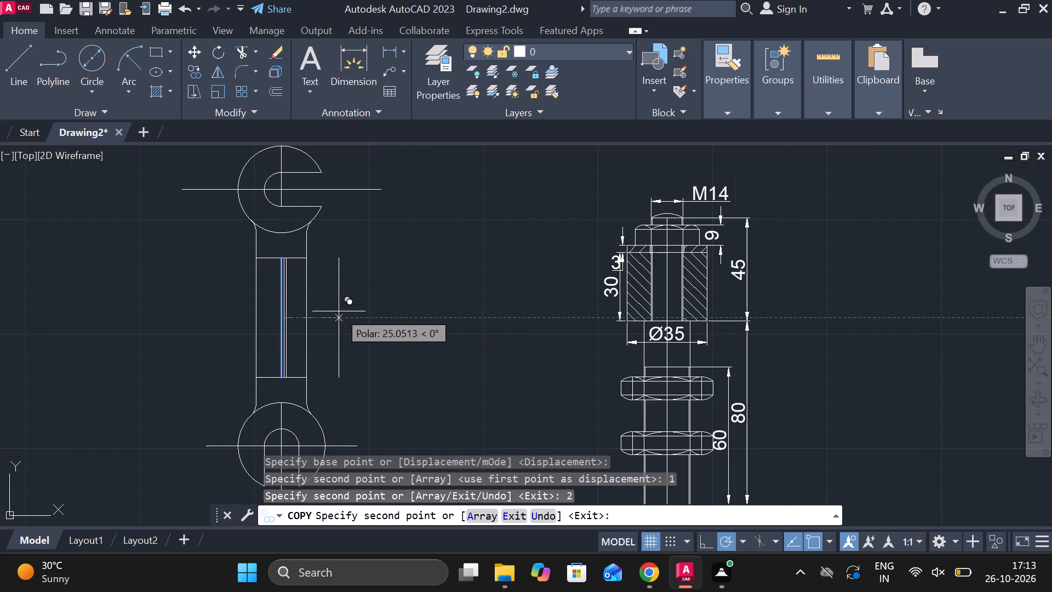
{"action": "key", "text": "3"}
{"action": "key", "text": "Return"}
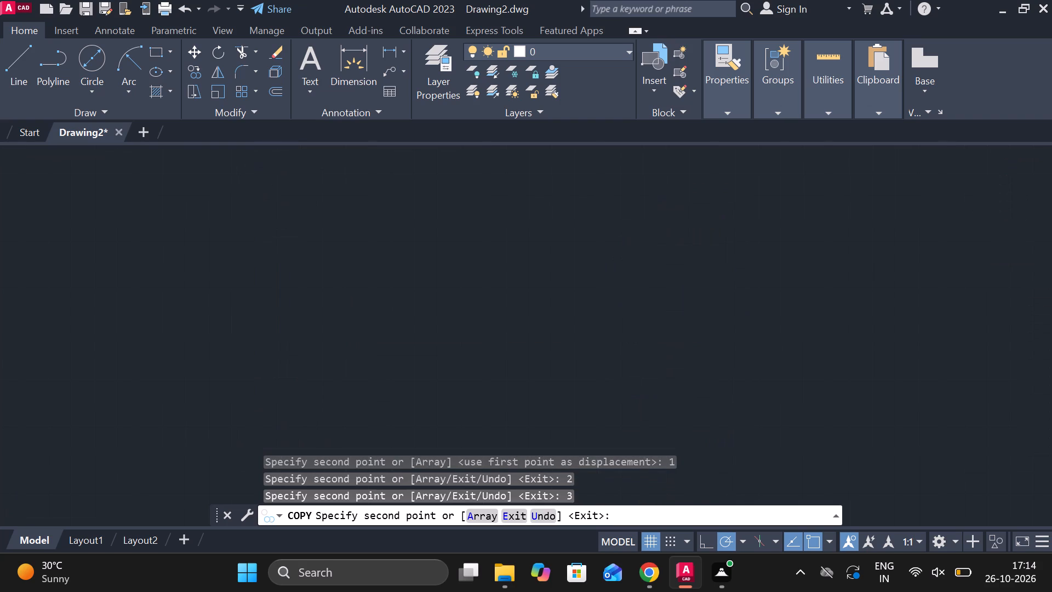
{"action": "scroll", "coordinate": [284, 332], "scroll_direction": "up", "scroll_amount": 4}
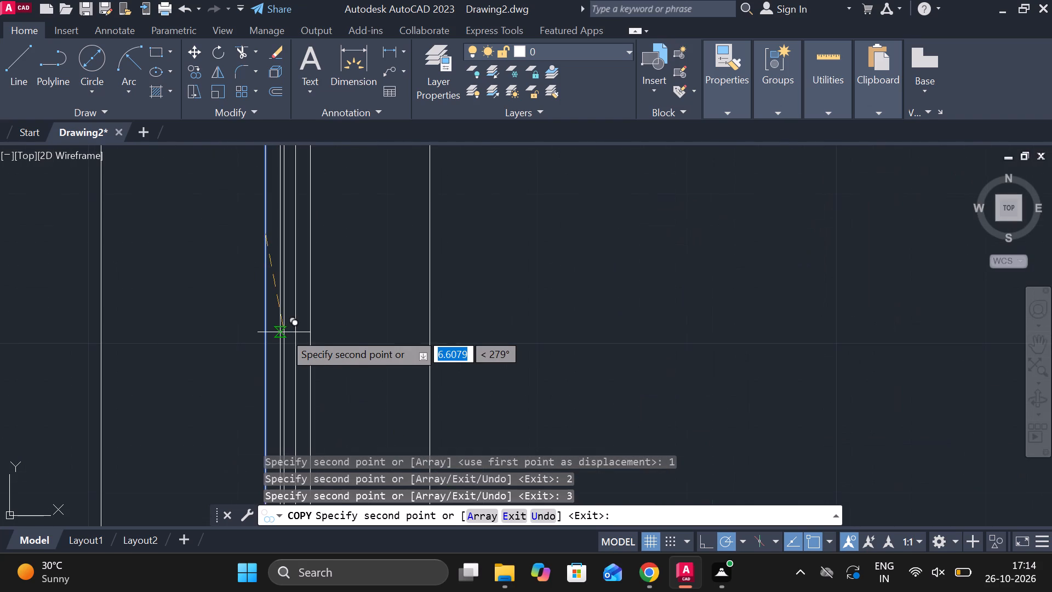
{"action": "scroll", "coordinate": [284, 332], "scroll_direction": "down", "scroll_amount": 2}
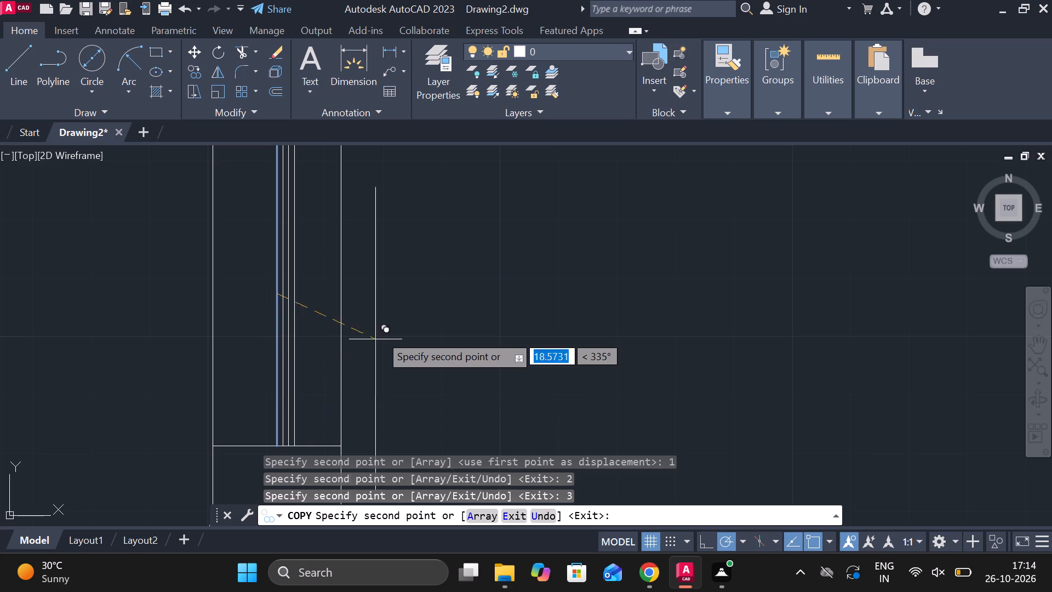
{"action": "key", "text": "Escape"}
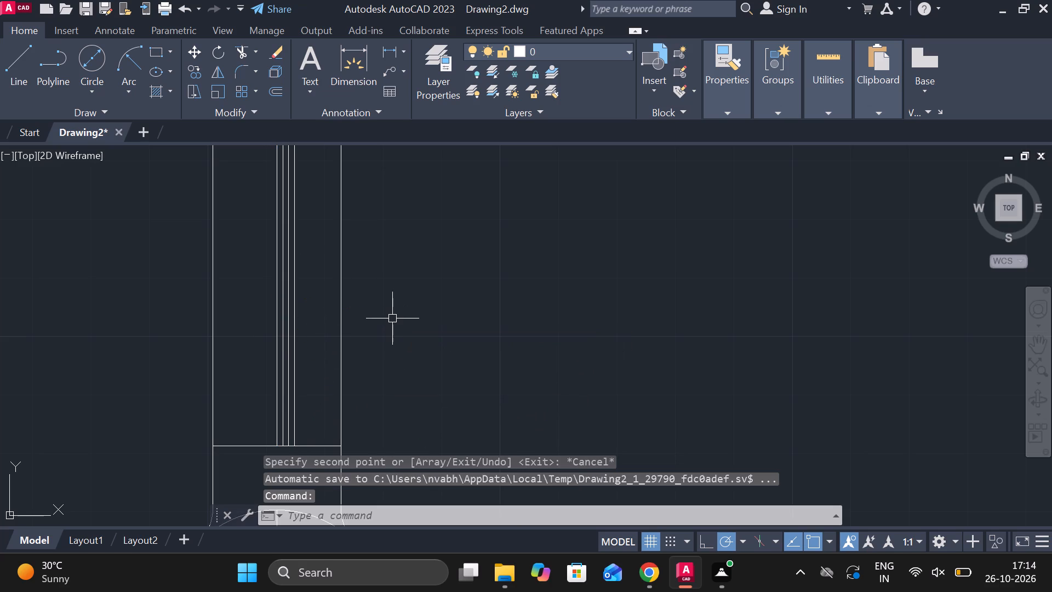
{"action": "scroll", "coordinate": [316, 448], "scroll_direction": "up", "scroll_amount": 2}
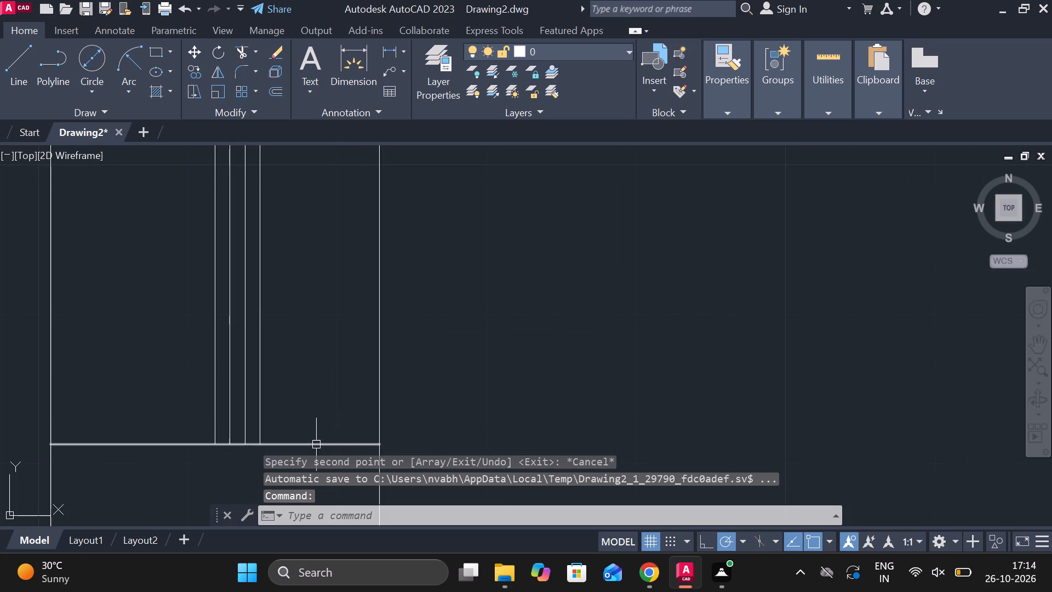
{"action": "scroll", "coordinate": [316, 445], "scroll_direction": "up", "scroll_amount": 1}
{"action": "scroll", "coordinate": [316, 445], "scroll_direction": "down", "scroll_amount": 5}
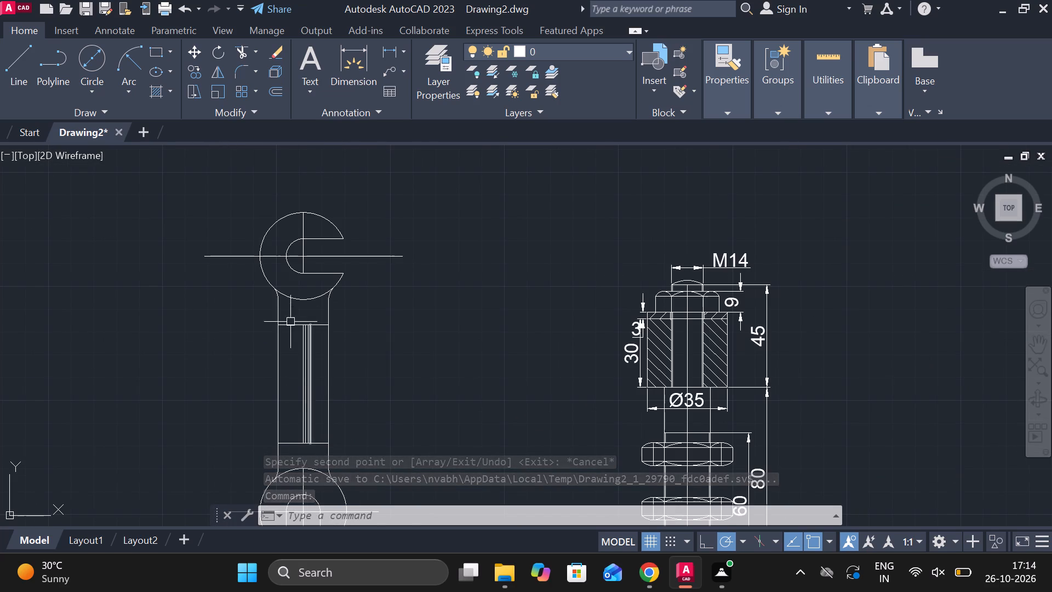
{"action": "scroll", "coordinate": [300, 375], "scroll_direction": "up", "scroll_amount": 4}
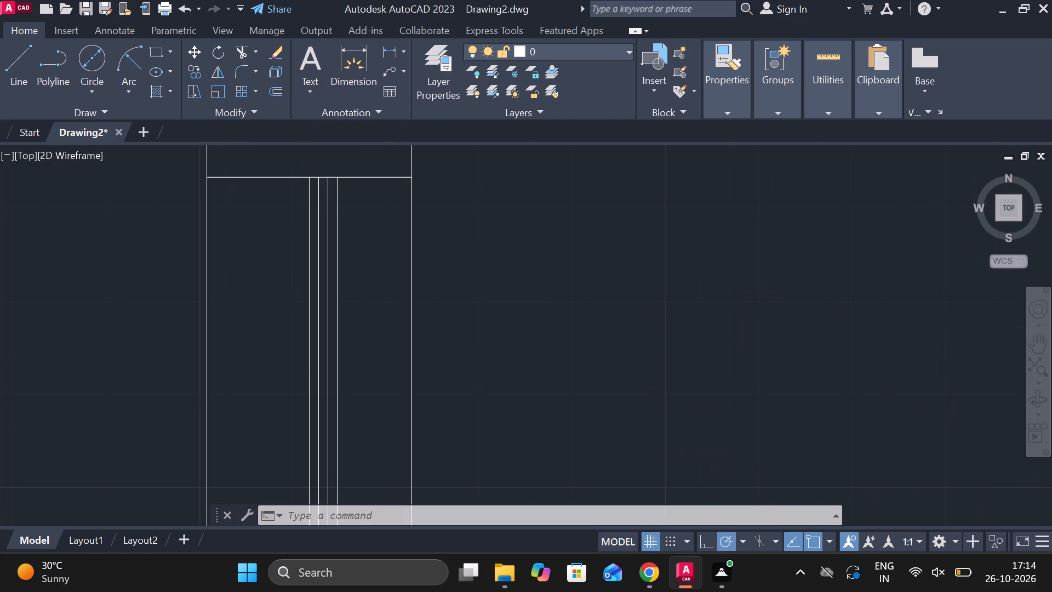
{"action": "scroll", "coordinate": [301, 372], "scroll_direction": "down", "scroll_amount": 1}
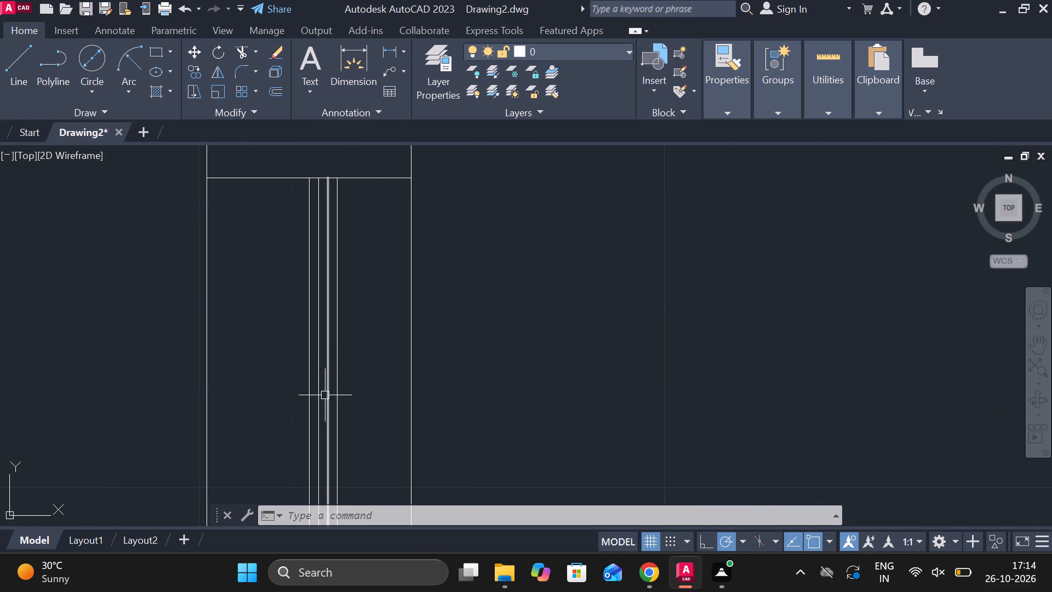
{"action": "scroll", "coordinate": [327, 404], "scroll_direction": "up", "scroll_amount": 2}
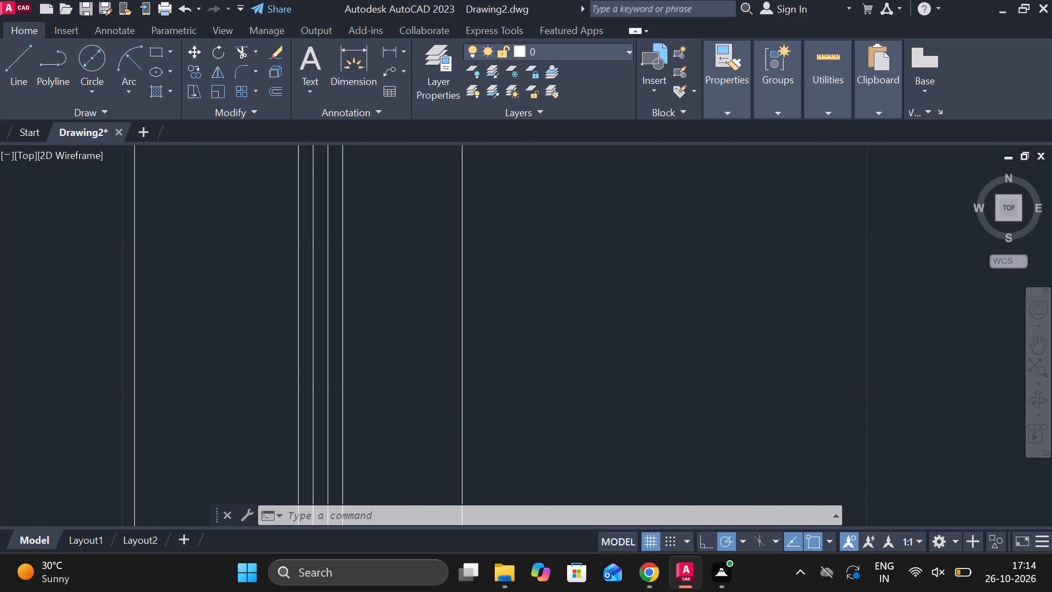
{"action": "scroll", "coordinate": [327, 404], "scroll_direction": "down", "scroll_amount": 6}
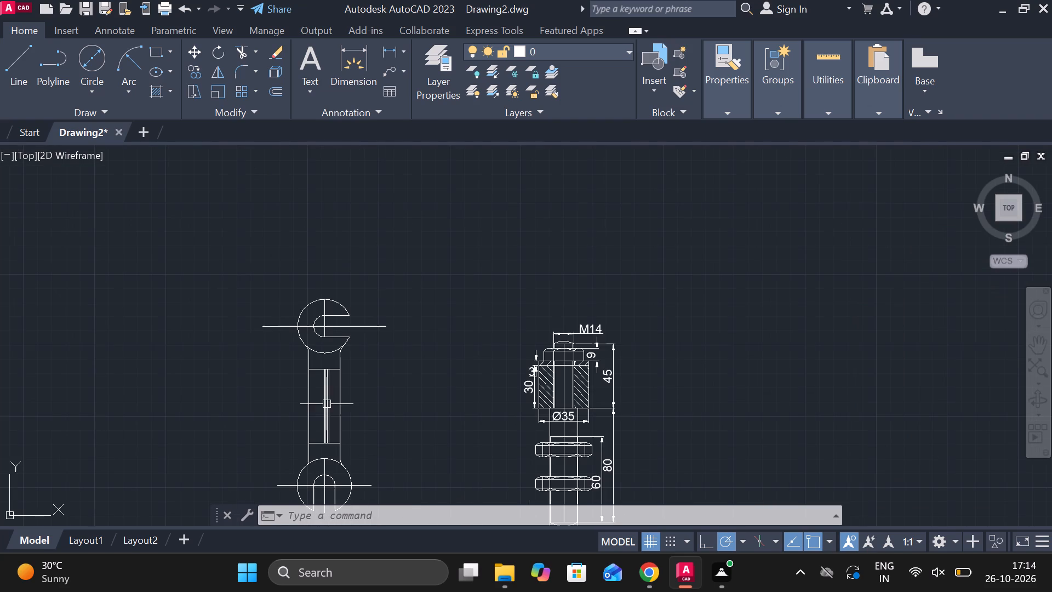
Draw a line 4 straight down from the lower end of the handle's first inner line copy at the lower horizontal.
{"action": "scroll", "coordinate": [324, 453], "scroll_direction": "up", "scroll_amount": 4}
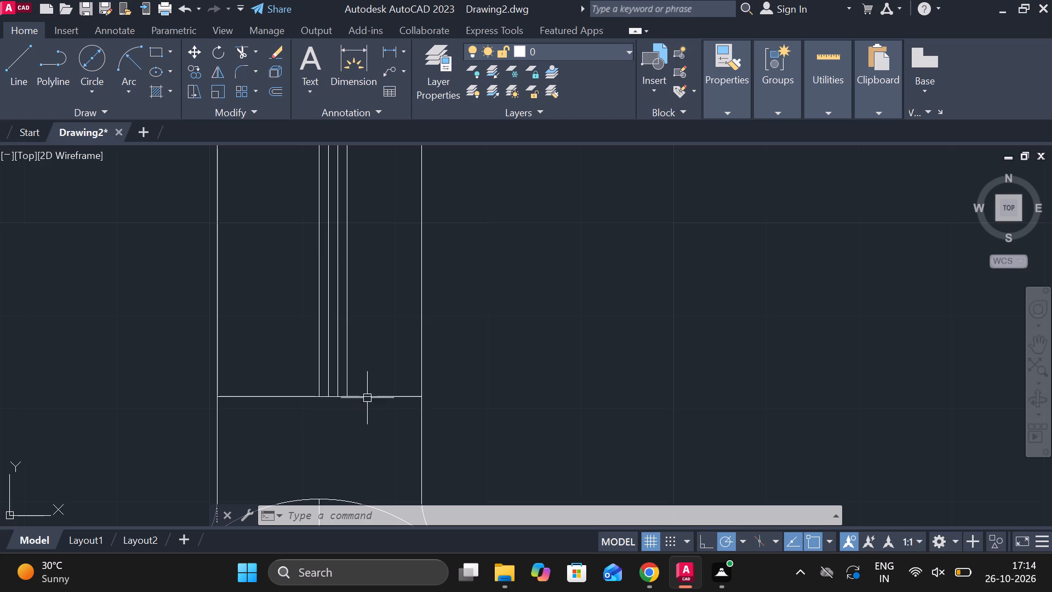
{"action": "left_click", "coordinate": [24, 59]}
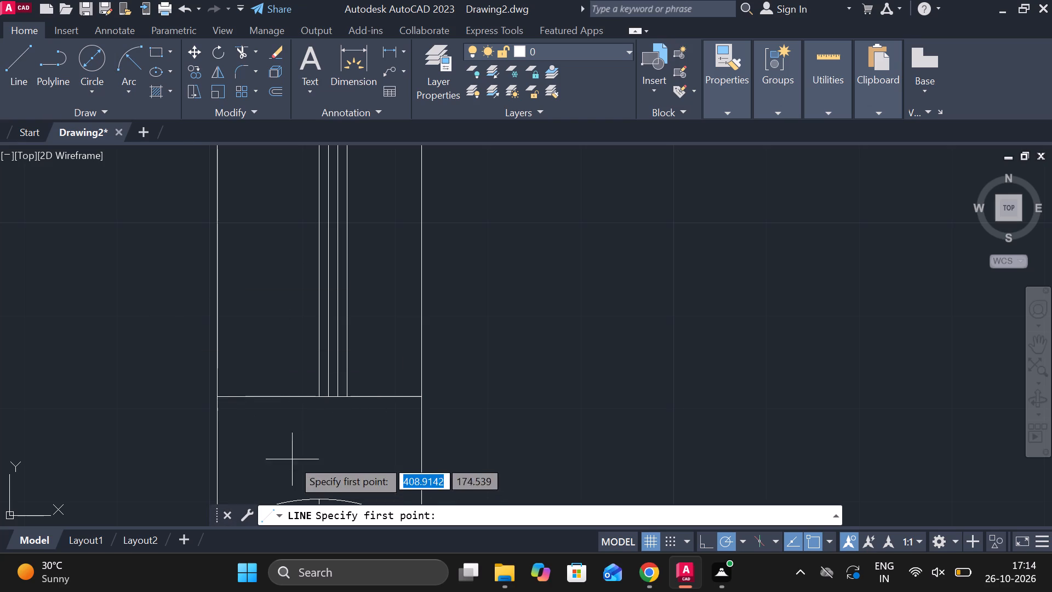
{"action": "scroll", "coordinate": [328, 403], "scroll_direction": "up", "scroll_amount": 2}
{"action": "left_click", "coordinate": [328, 391]}
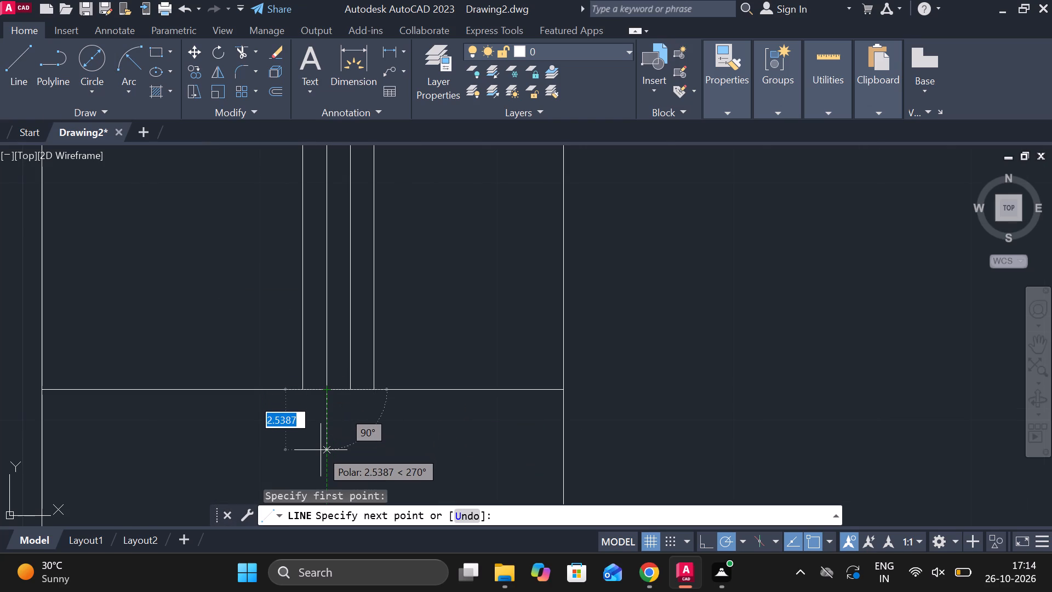
{"action": "key", "text": "4"}
{"action": "key", "text": "Return"}
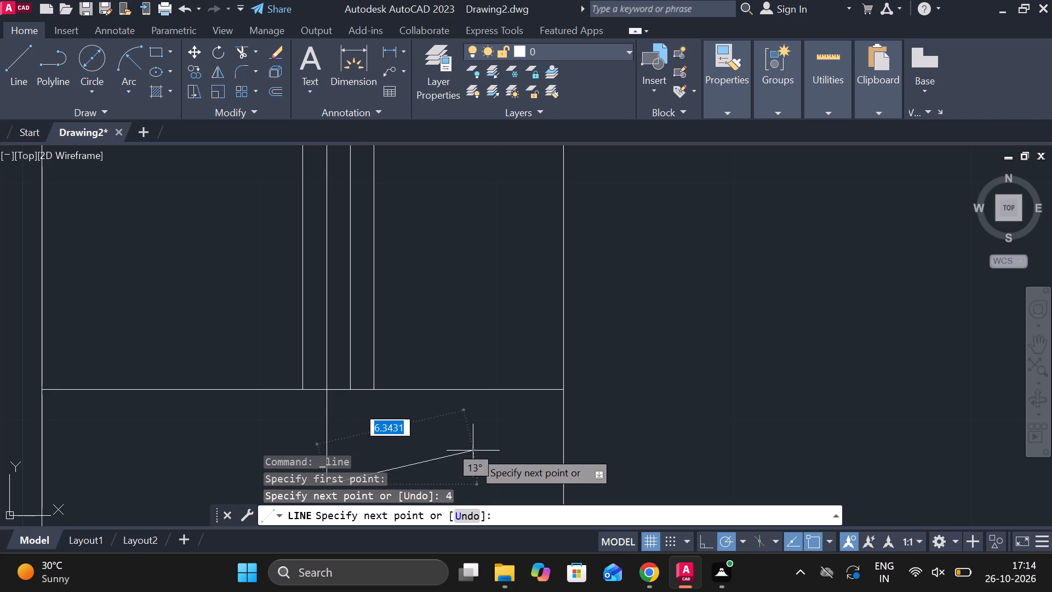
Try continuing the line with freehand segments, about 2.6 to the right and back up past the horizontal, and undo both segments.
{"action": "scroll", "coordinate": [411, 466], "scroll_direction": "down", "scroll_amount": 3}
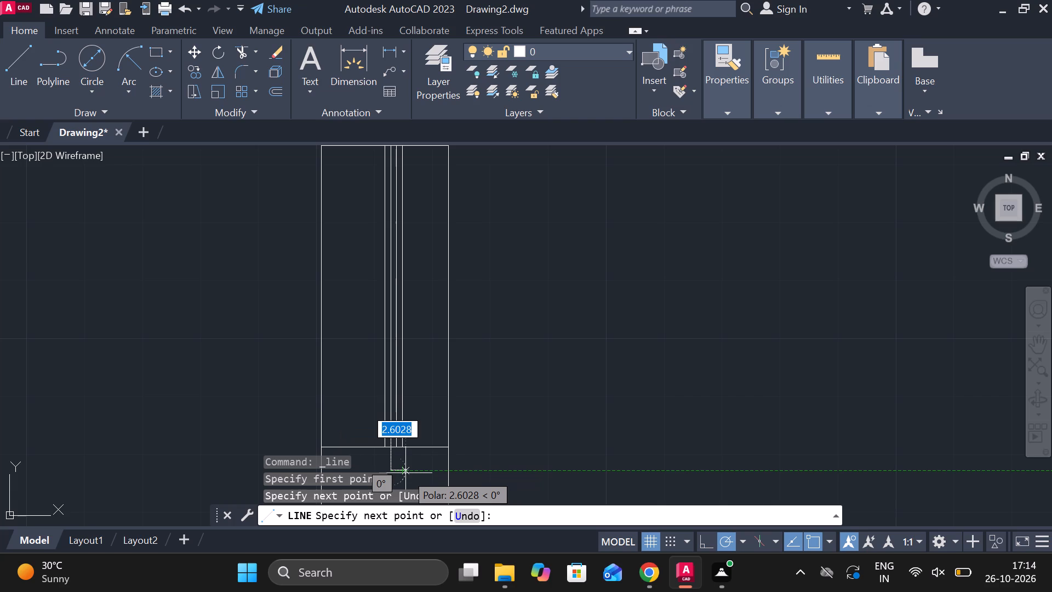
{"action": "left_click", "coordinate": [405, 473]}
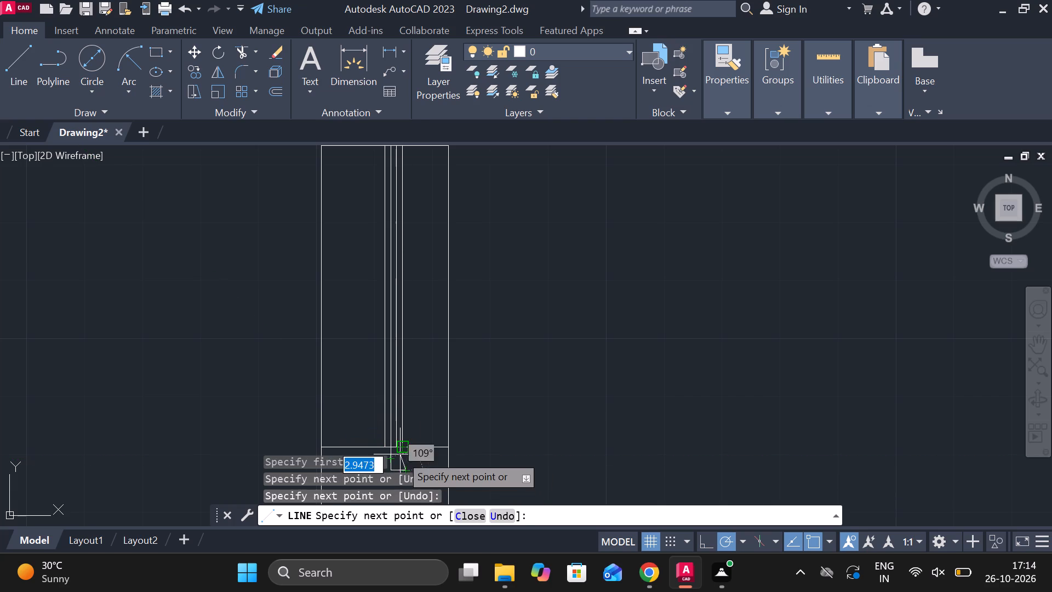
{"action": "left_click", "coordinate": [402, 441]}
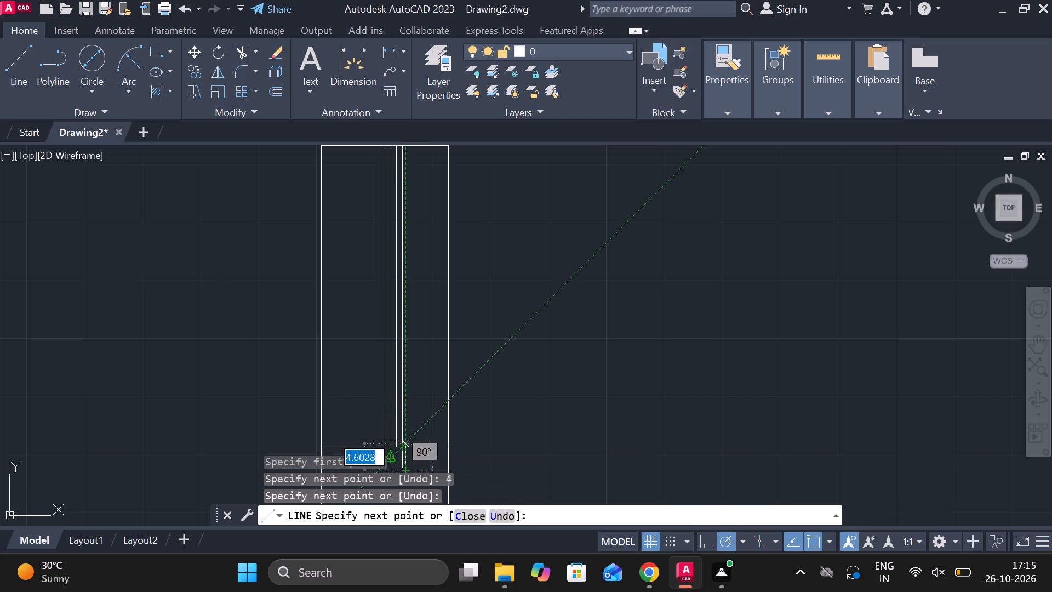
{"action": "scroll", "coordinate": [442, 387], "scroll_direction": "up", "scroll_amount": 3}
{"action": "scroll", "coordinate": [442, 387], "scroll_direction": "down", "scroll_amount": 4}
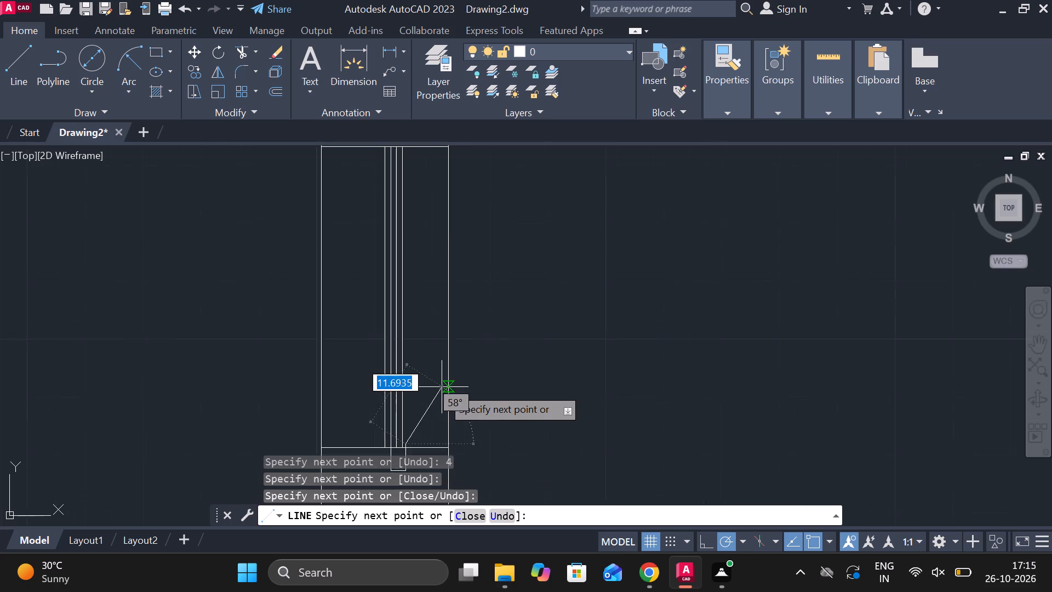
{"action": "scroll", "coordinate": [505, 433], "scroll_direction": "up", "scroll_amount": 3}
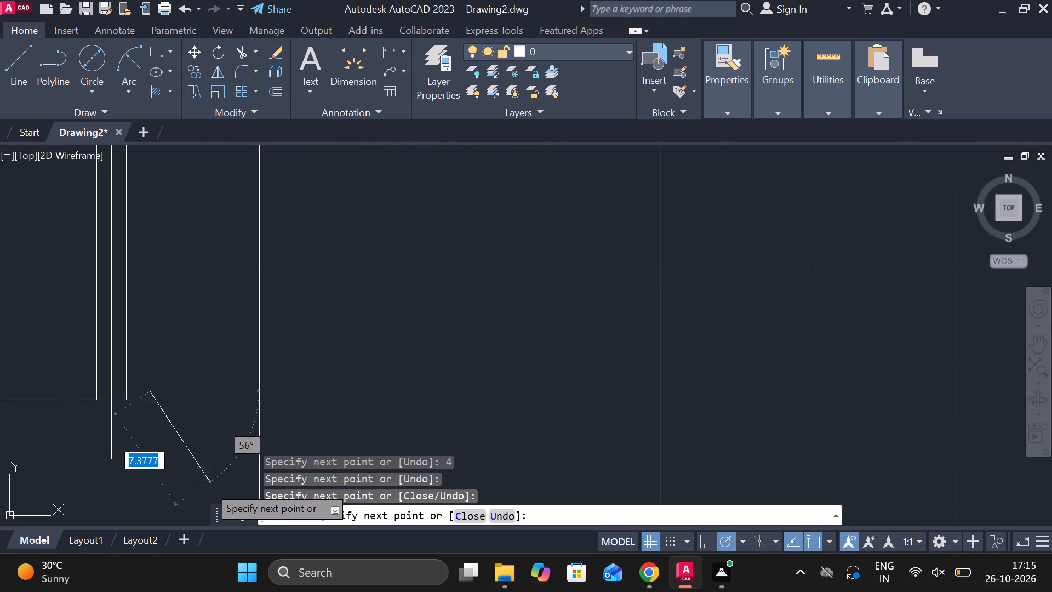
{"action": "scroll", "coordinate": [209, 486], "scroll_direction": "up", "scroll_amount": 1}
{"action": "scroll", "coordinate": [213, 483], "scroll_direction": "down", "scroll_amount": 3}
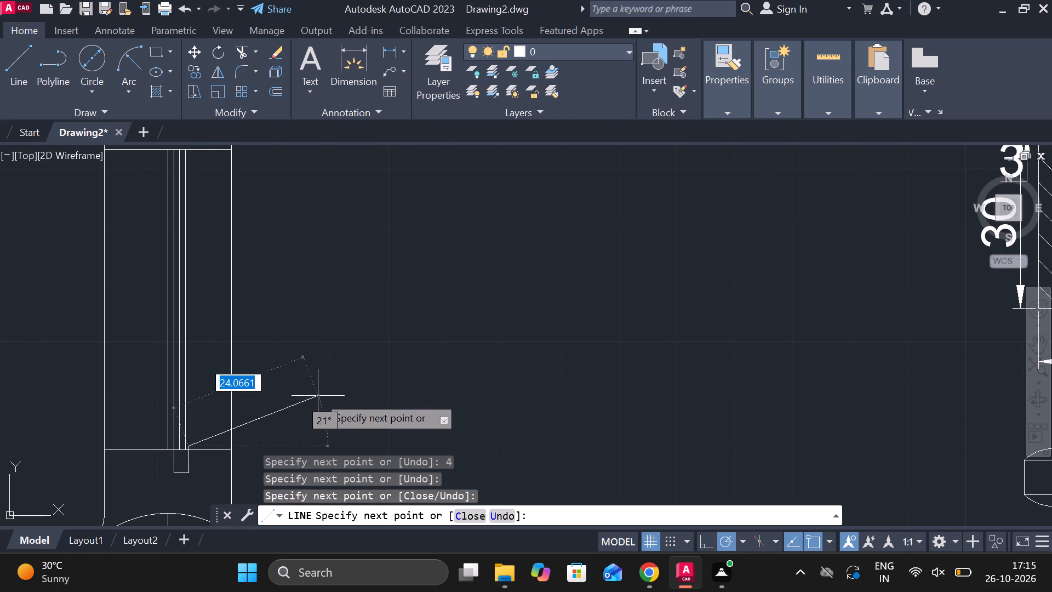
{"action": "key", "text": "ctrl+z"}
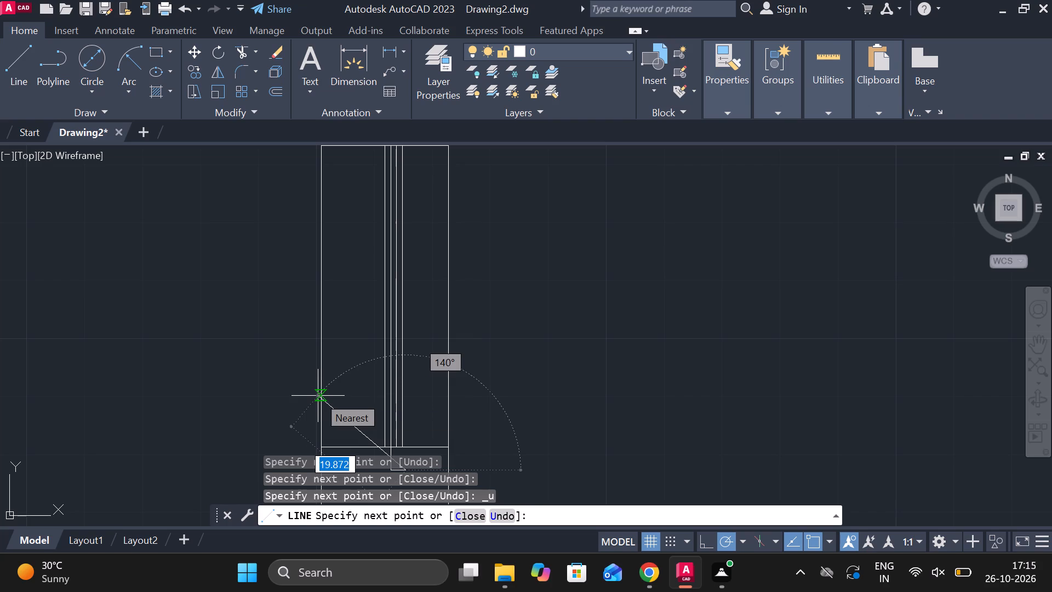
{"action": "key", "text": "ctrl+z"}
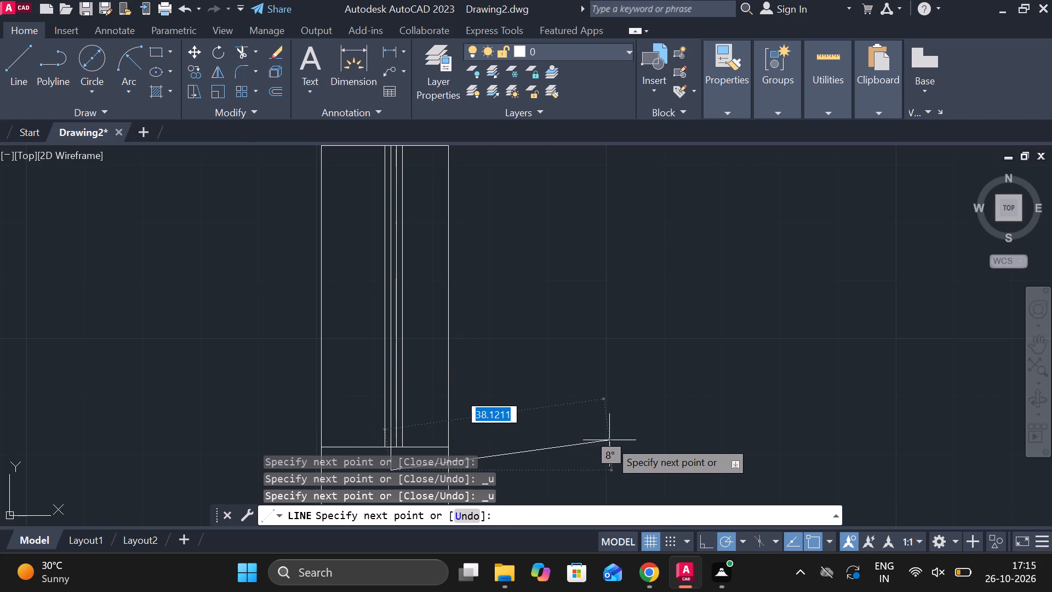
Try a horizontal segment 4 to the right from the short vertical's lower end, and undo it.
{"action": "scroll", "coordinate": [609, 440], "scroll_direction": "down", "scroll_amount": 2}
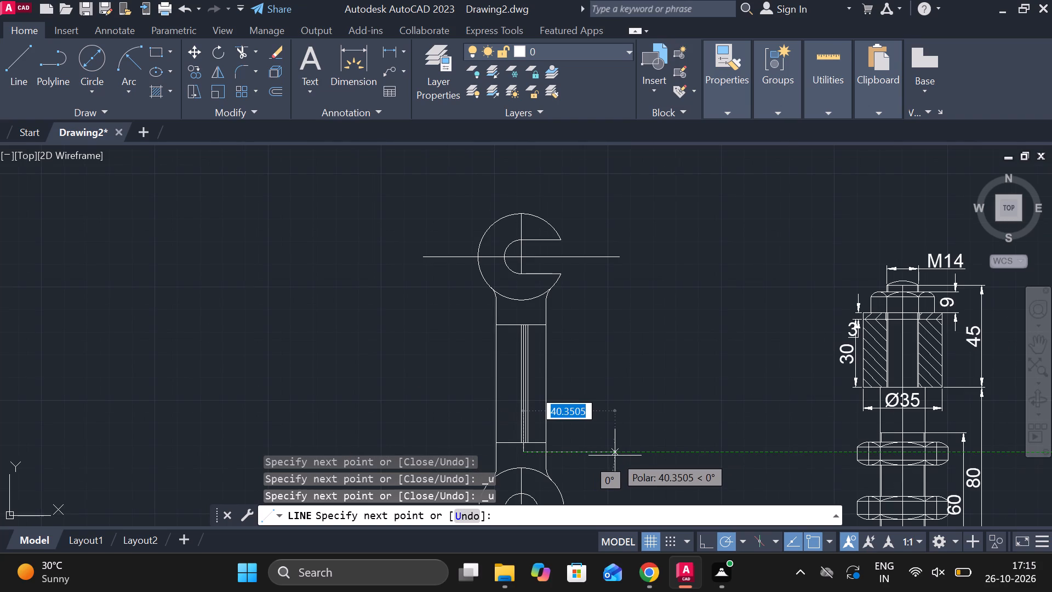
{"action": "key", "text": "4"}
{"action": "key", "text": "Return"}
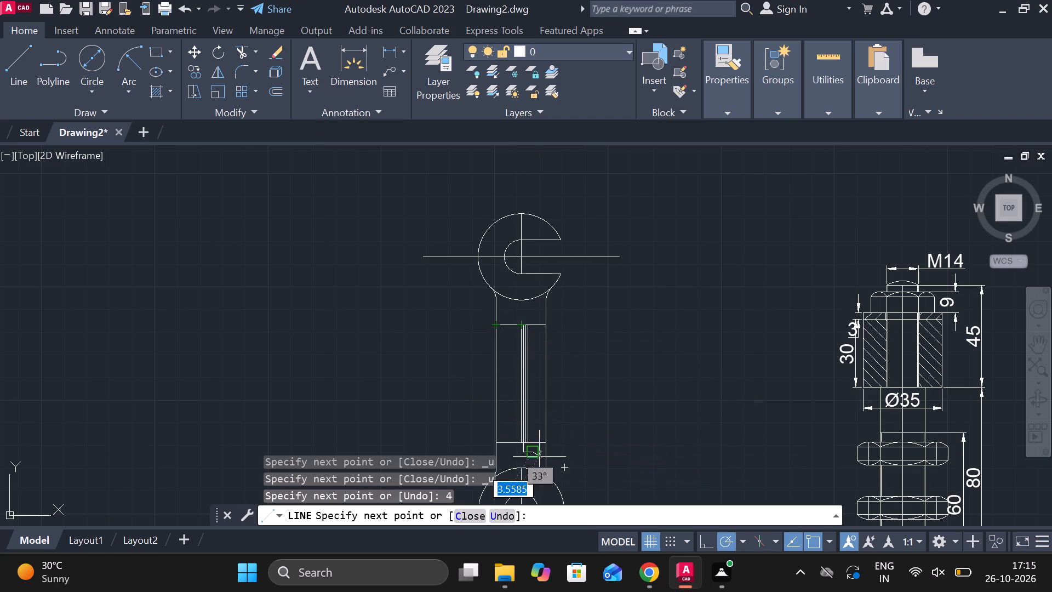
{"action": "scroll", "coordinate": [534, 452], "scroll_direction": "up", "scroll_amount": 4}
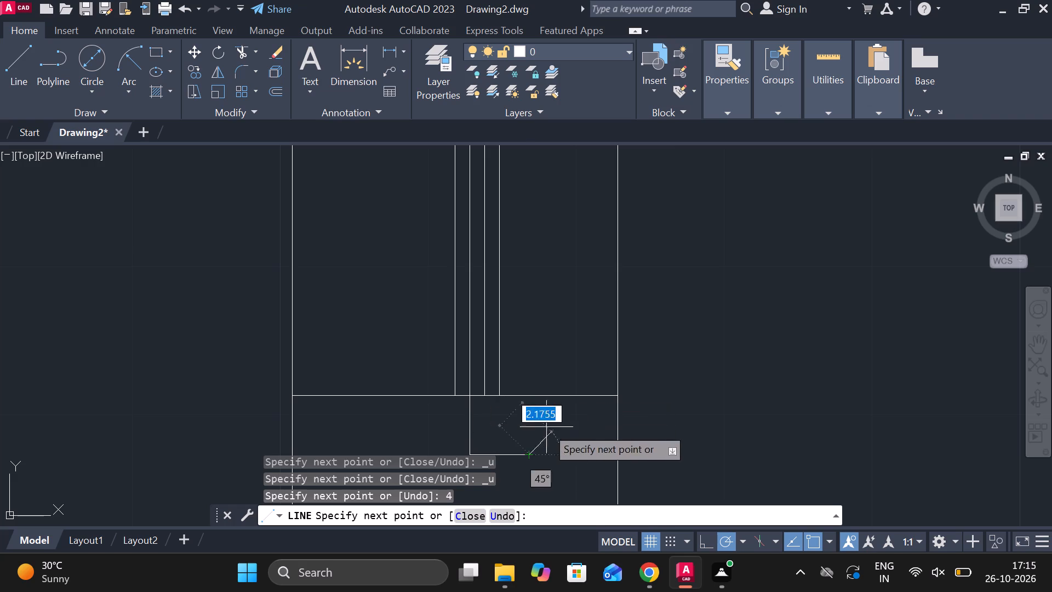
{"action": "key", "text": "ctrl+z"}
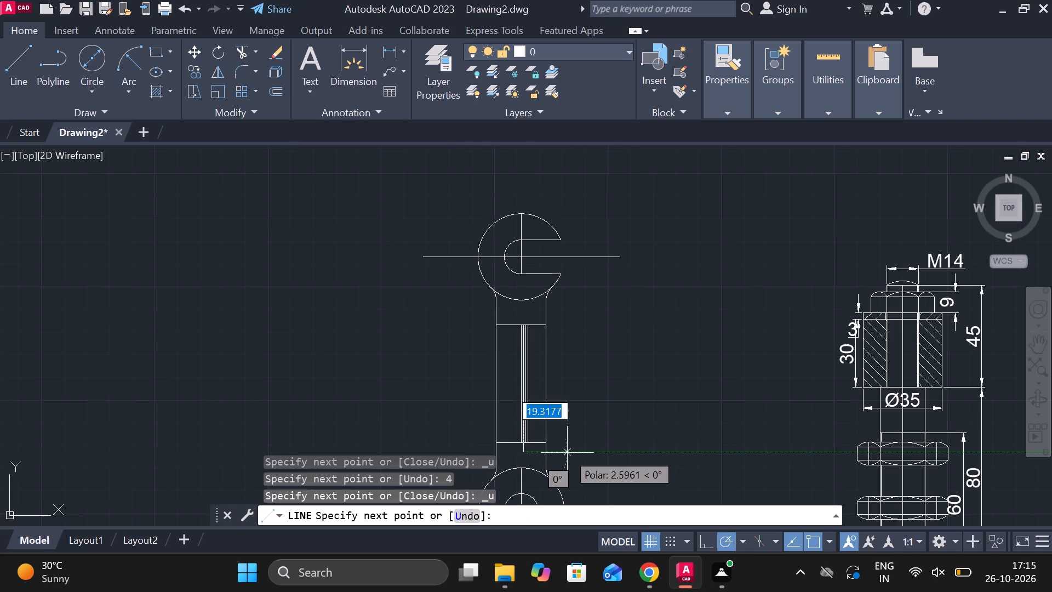
Continue the line 3 to the right and 4 up to the handle's lower horizontal, forming a small rectangular recess end.
{"action": "key", "text": "3"}
{"action": "key", "text": "Return"}
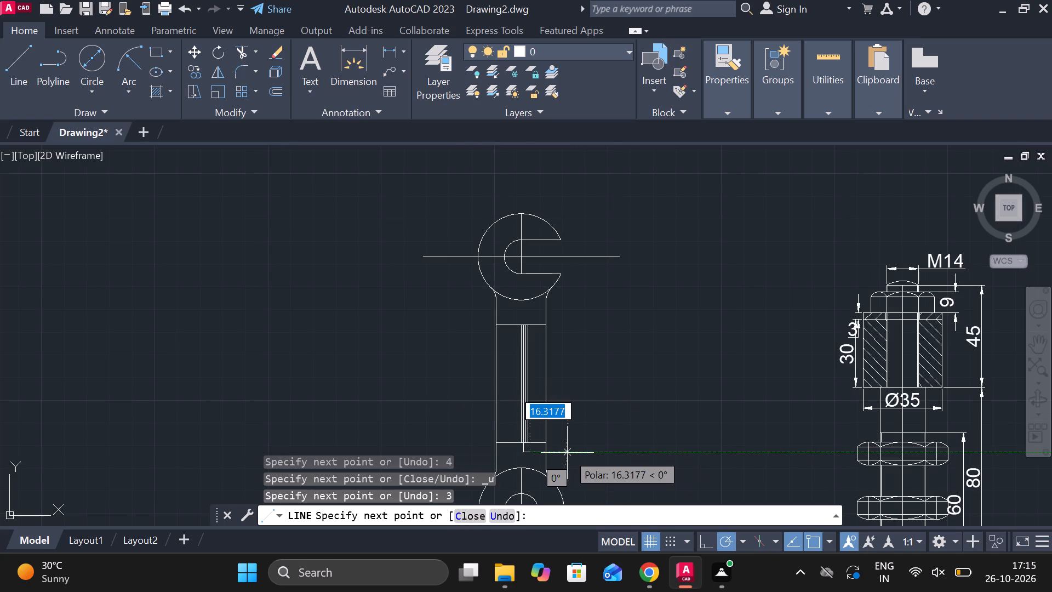
{"action": "scroll", "coordinate": [539, 437], "scroll_direction": "up", "scroll_amount": 3}
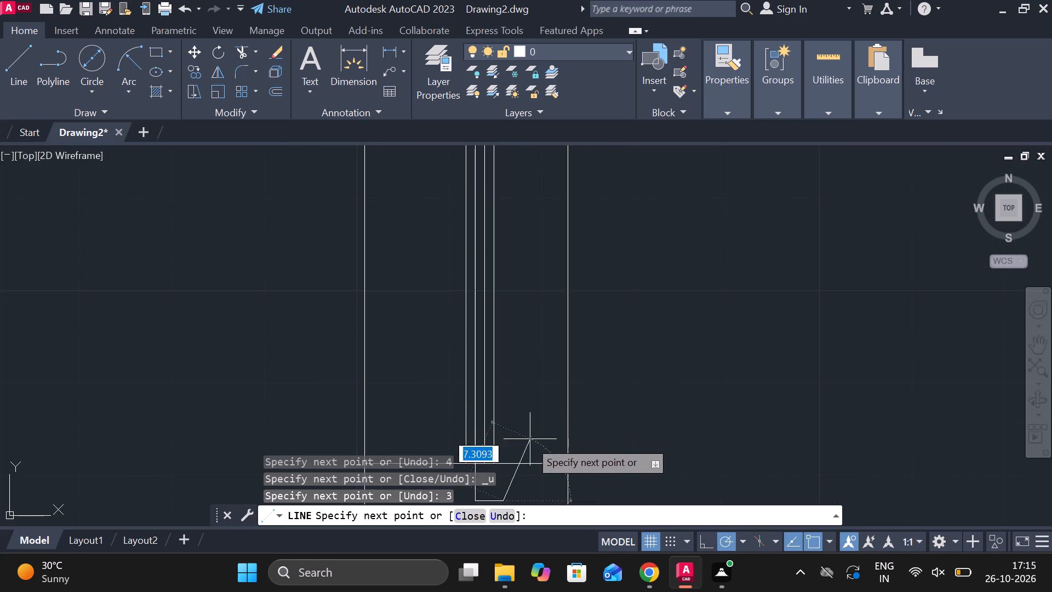
{"action": "left_click", "coordinate": [503, 466]}
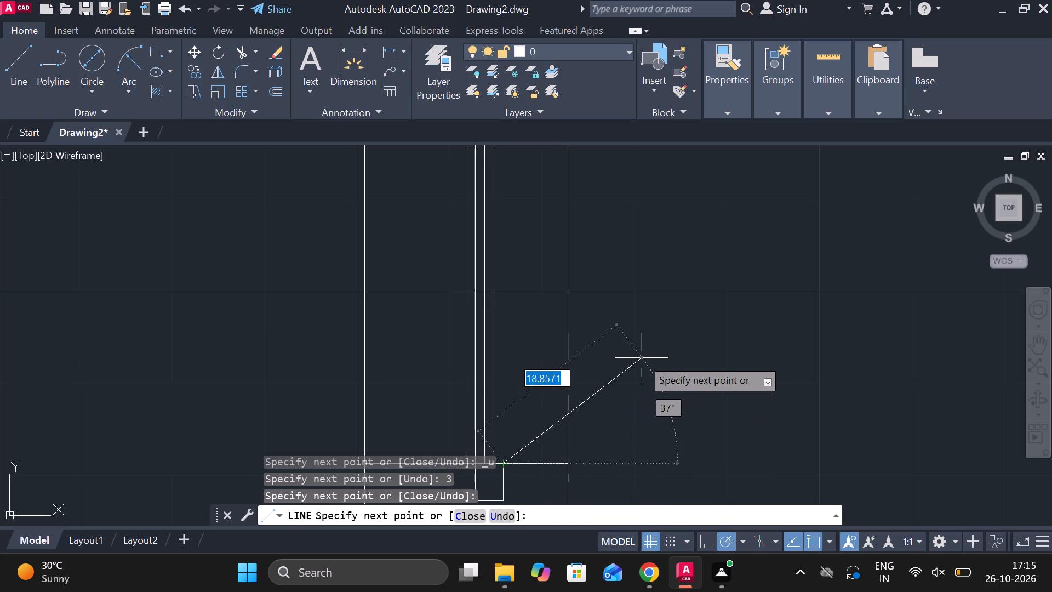
{"action": "key", "text": "Escape"}
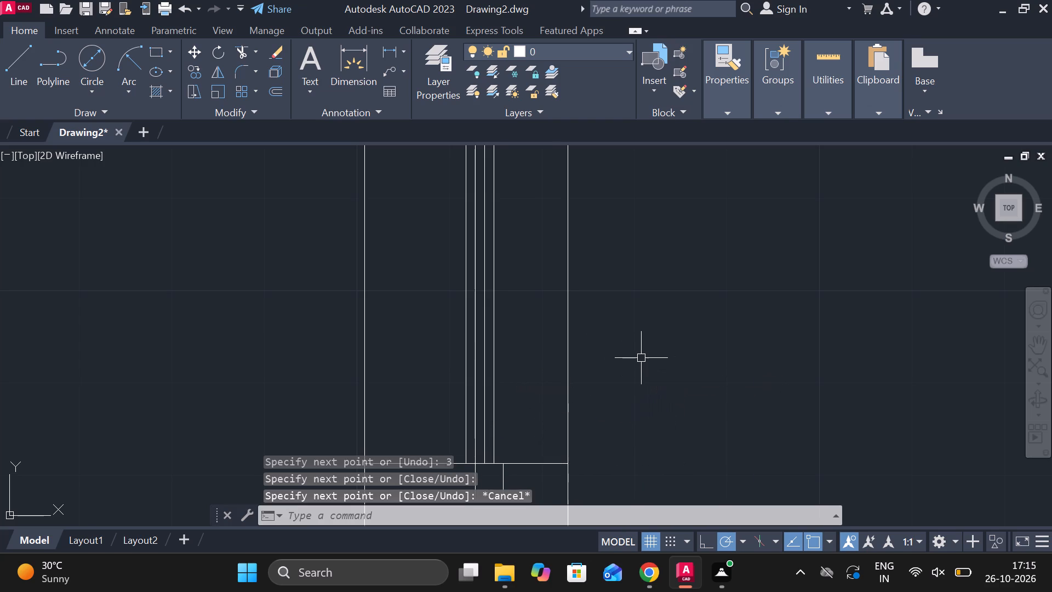
Trim away the first line copy beside the handle's centre line, between the two handle horizontals.
{"action": "left_click", "coordinate": [249, 52]}
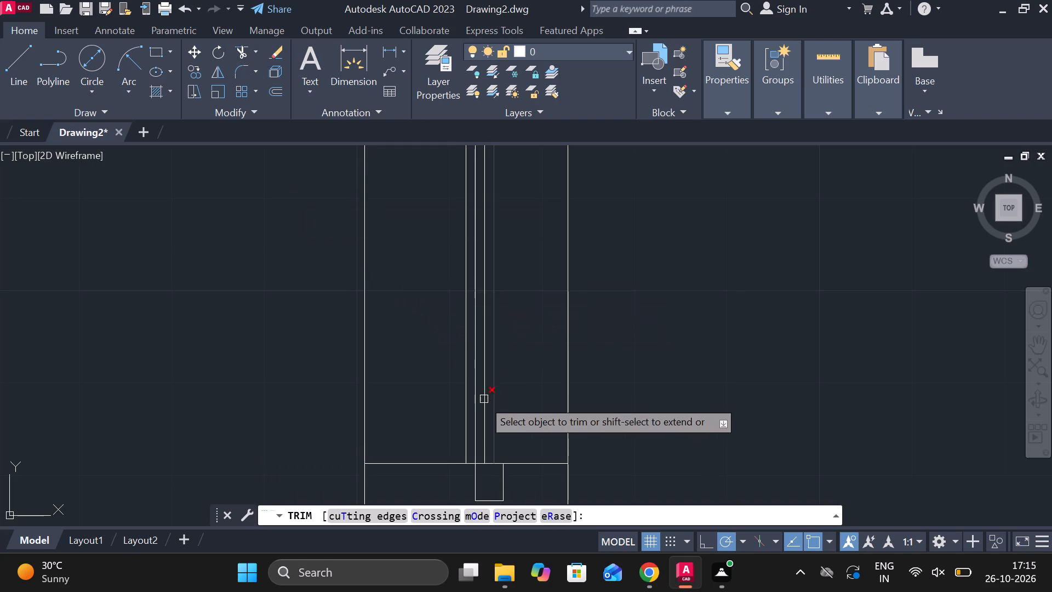
{"action": "left_click", "coordinate": [473, 408]}
{"action": "scroll", "coordinate": [507, 347], "scroll_direction": "down", "scroll_amount": 1}
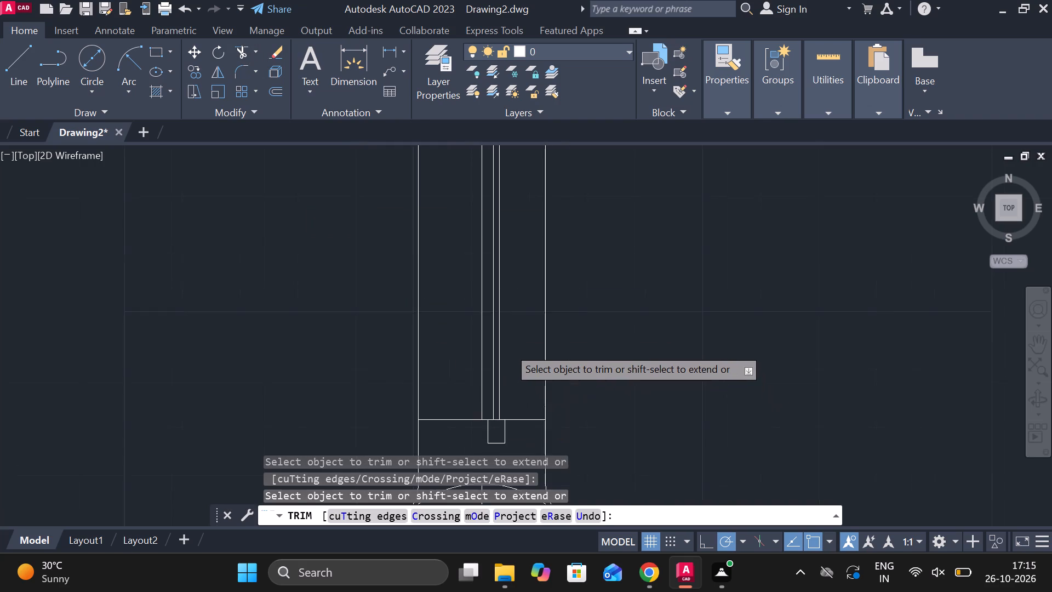
{"action": "scroll", "coordinate": [508, 347], "scroll_direction": "down", "scroll_amount": 2}
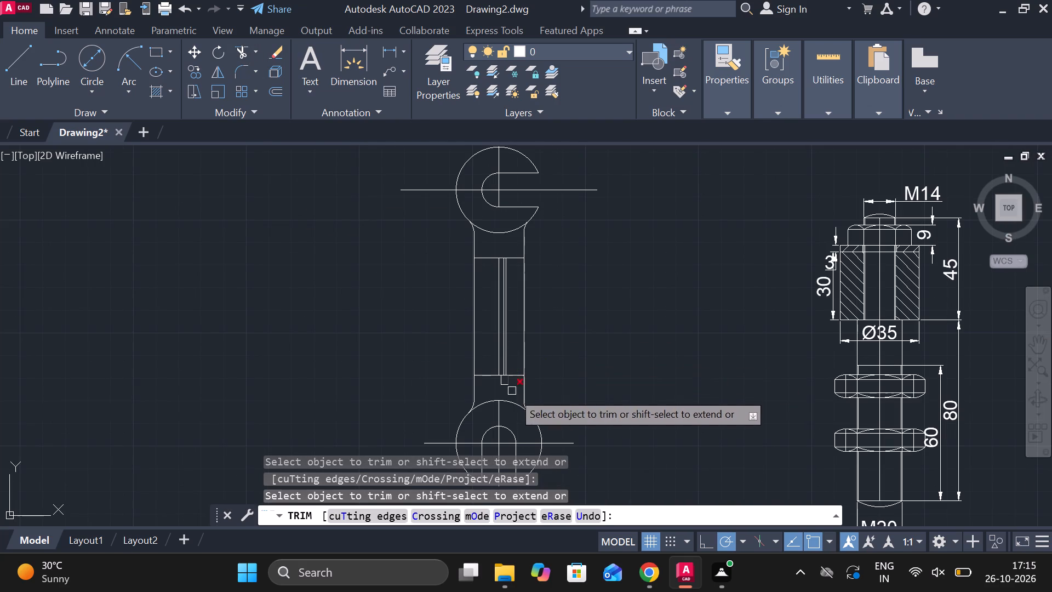
{"action": "key", "text": "Escape"}
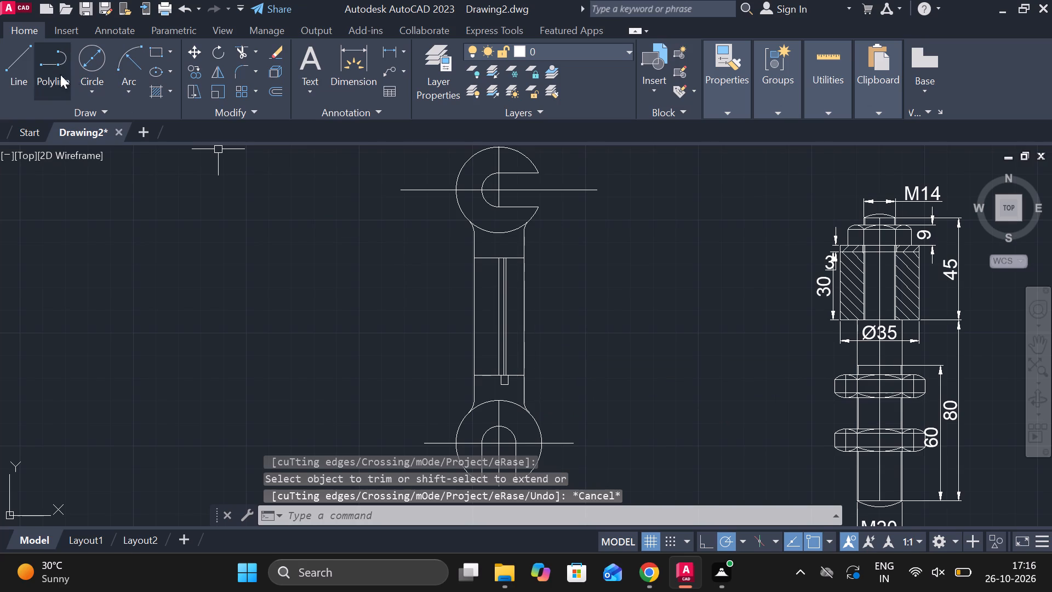
Draw a start-end-radius arc of radius 2 across the small rectangle's lower corners, bulging downward.
{"action": "left_click", "coordinate": [124, 96]}
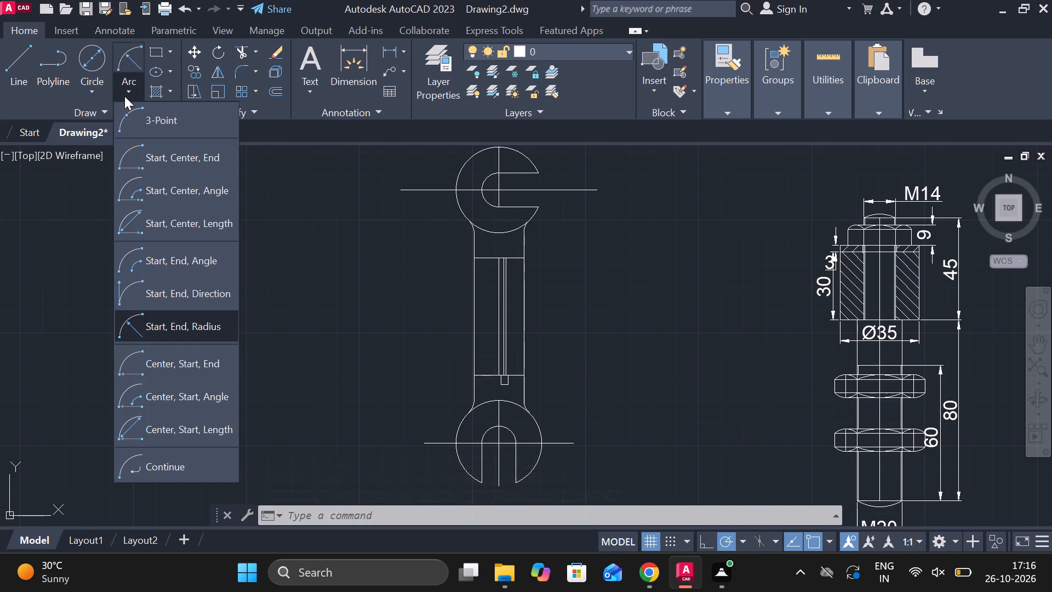
{"action": "left_click", "coordinate": [197, 331]}
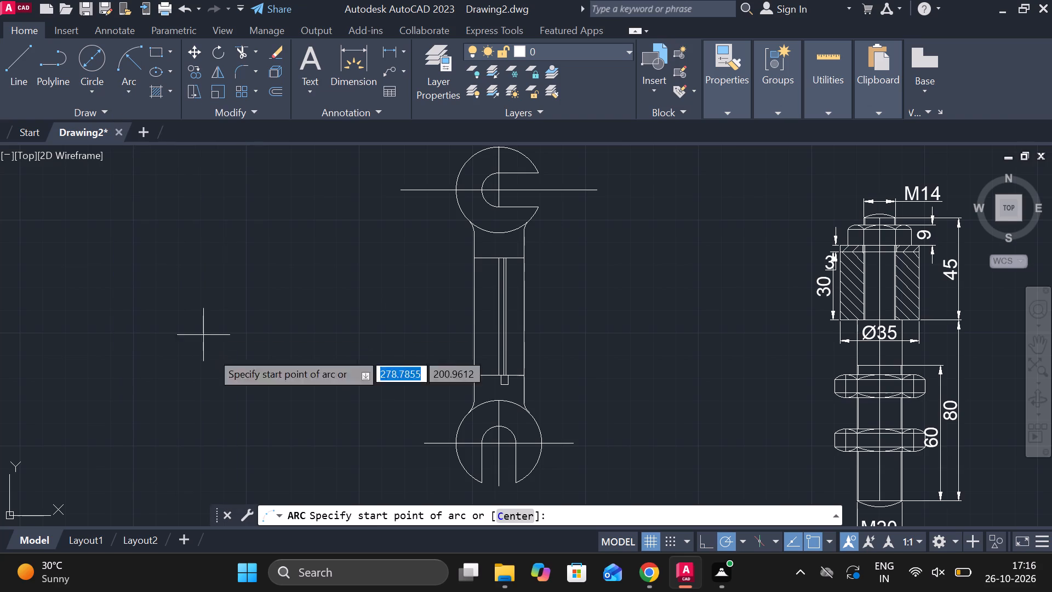
{"action": "scroll", "coordinate": [482, 397], "scroll_direction": "up", "scroll_amount": 4}
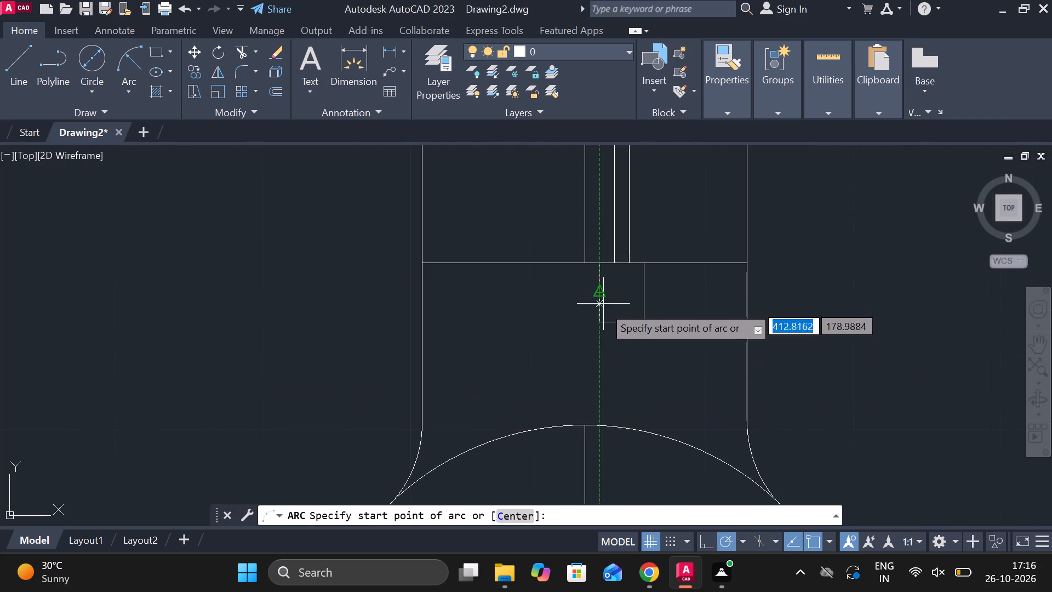
{"action": "left_click", "coordinate": [604, 323]}
{"action": "left_click", "coordinate": [649, 321]}
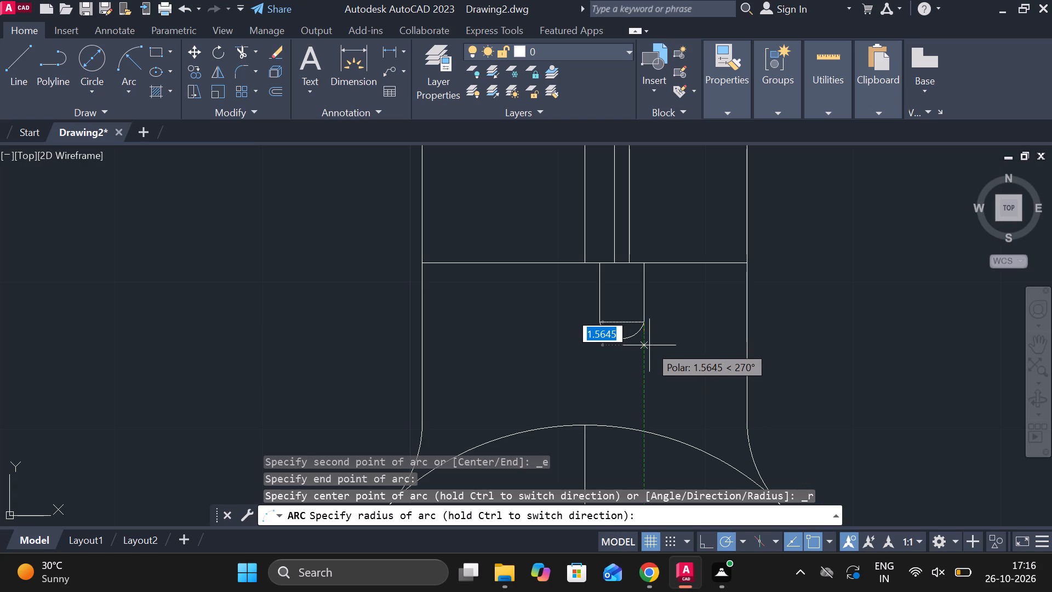
{"action": "key", "text": "2"}
{"action": "key", "text": "Return"}
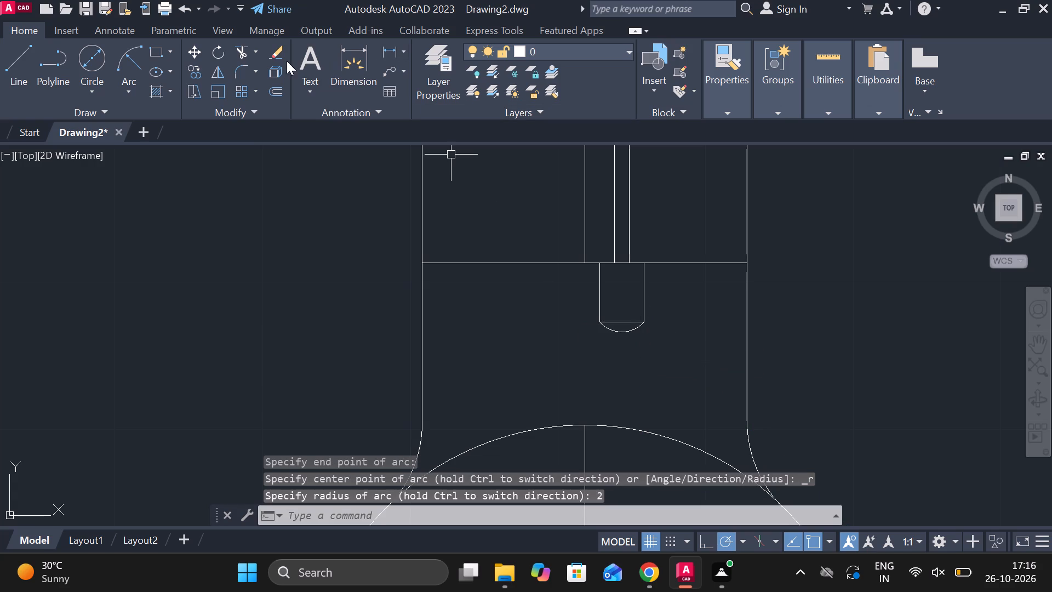
Trim the small rectangle's straight bottom edge above the arc, leaving a rounded recess end.
{"action": "left_click", "coordinate": [247, 47]}
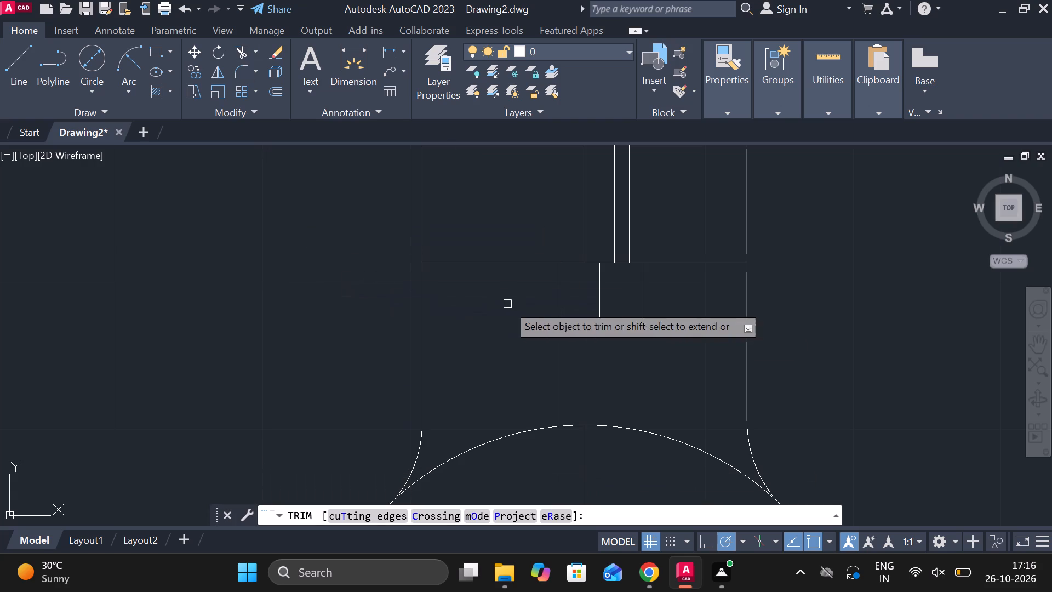
{"action": "left_click", "coordinate": [609, 319]}
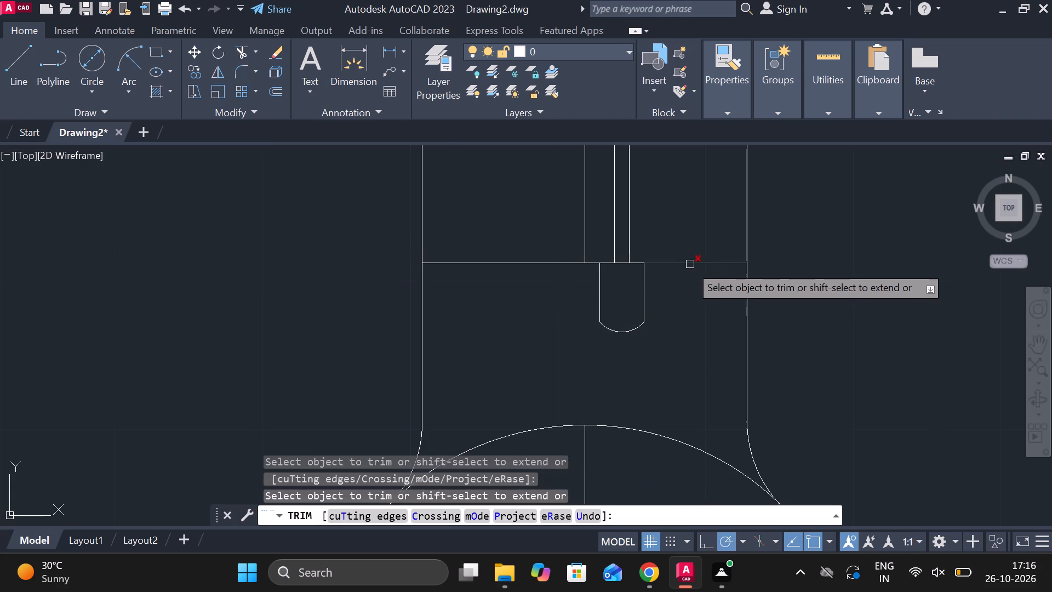
{"action": "scroll", "coordinate": [695, 290], "scroll_direction": "down", "scroll_amount": 2}
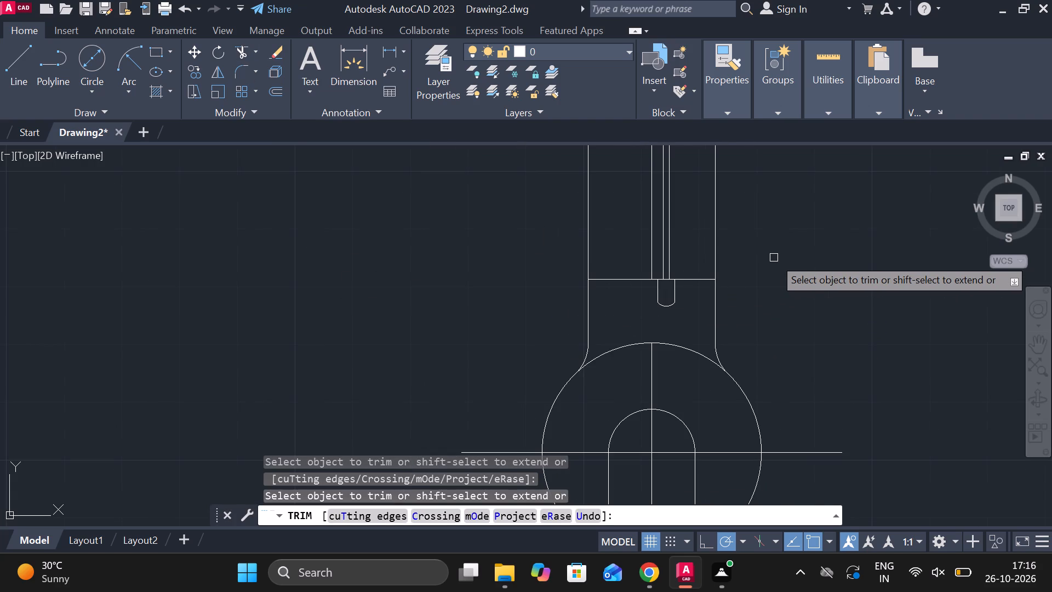
{"action": "scroll", "coordinate": [774, 258], "scroll_direction": "down", "scroll_amount": 2}
{"action": "scroll", "coordinate": [763, 168], "scroll_direction": "down", "scroll_amount": 2}
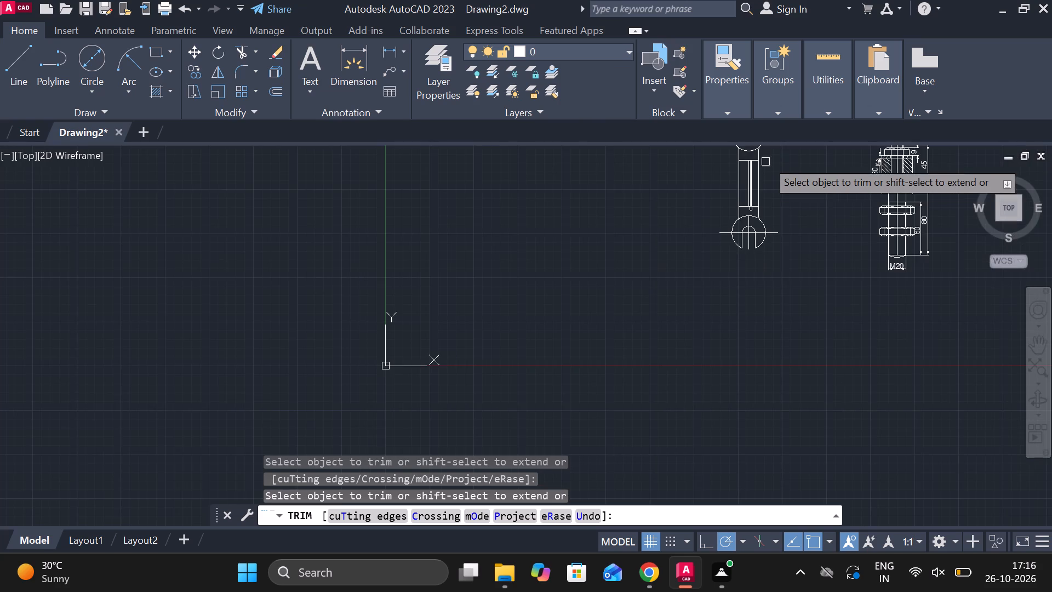
{"action": "scroll", "coordinate": [769, 153], "scroll_direction": "up", "scroll_amount": 4}
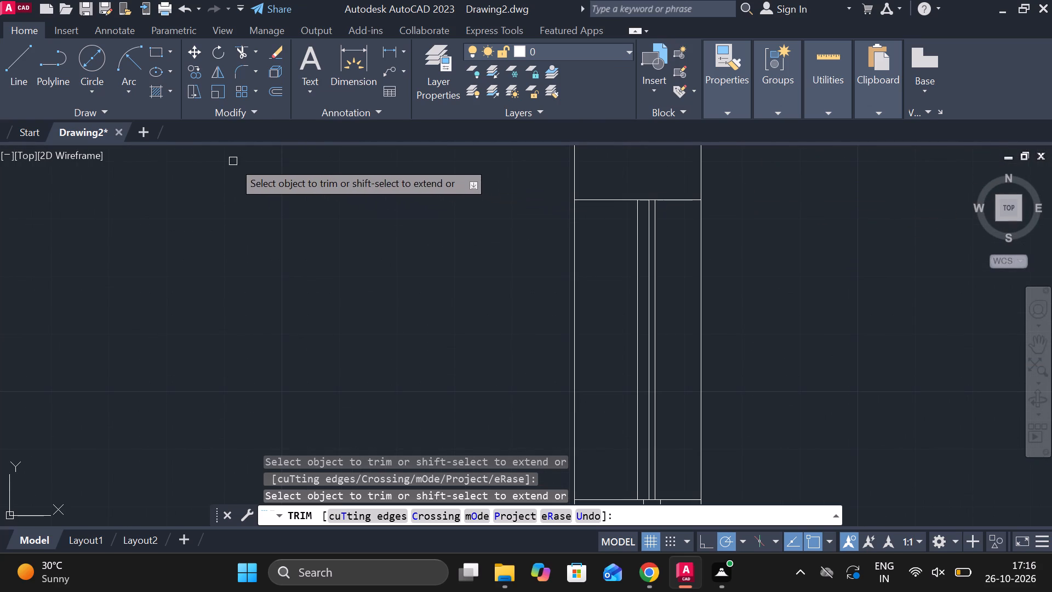
{"action": "key", "text": "Escape"}
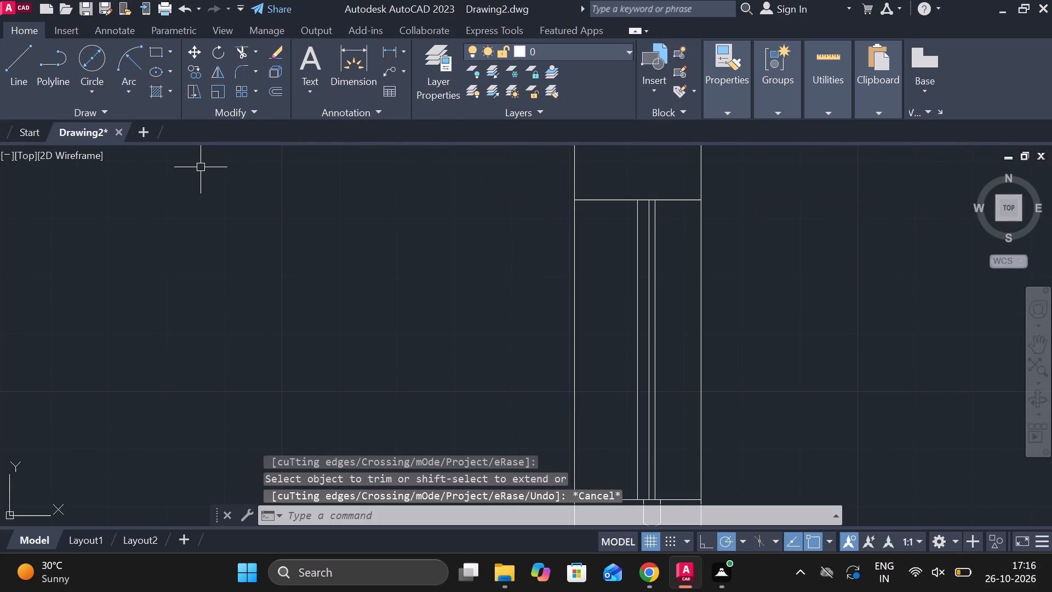
Draw a small rectangular recess end above the handle's upper horizontal, starting 1 right of the rightmost recess line, going 4 up, 3 left and 4 down.
{"action": "double_click", "coordinate": [21, 56]}
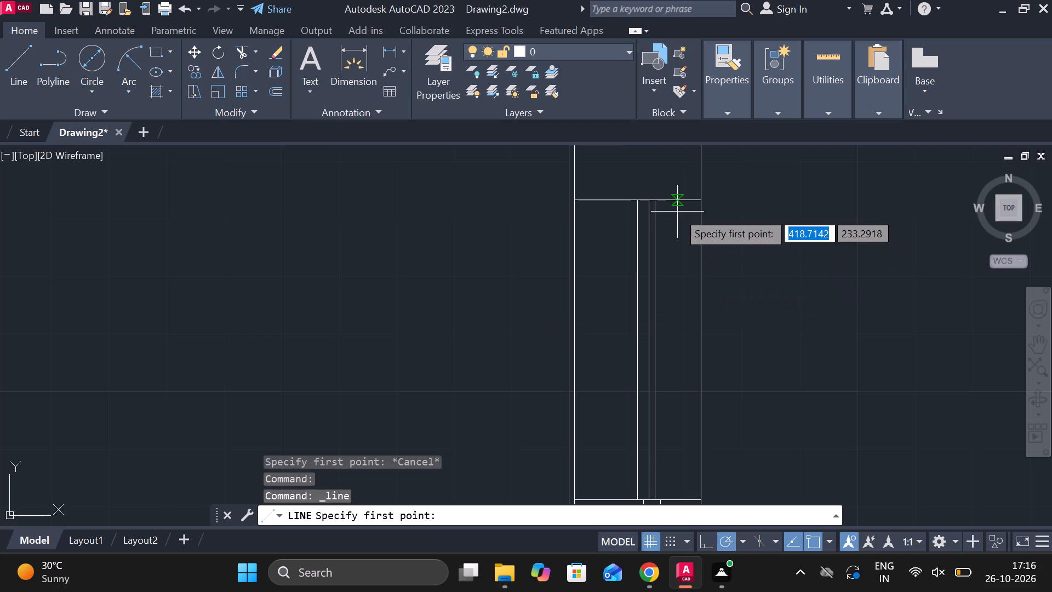
{"action": "scroll", "coordinate": [677, 212], "scroll_direction": "up", "scroll_amount": 3}
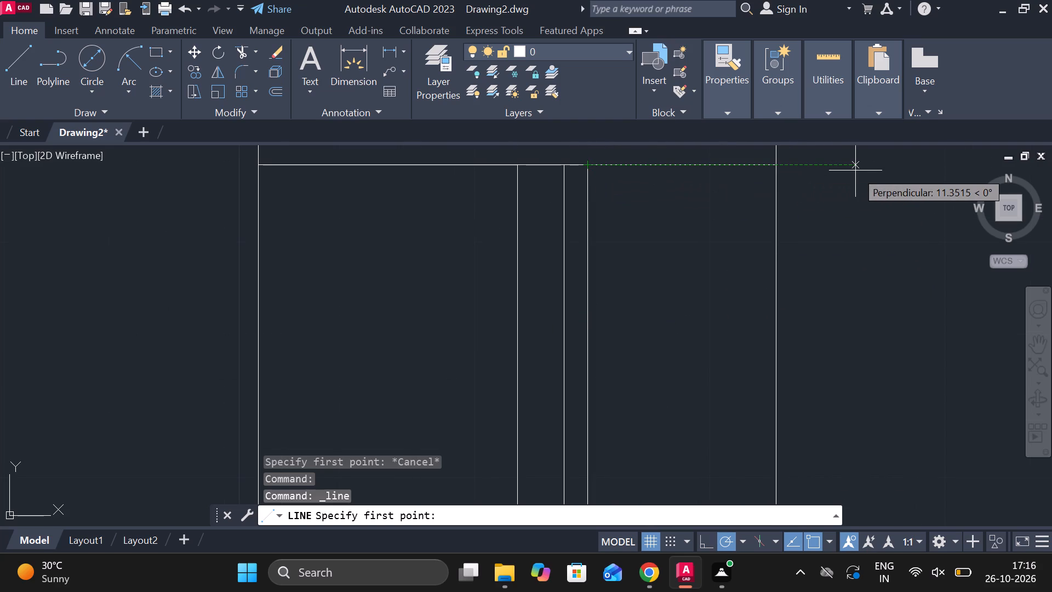
{"action": "key", "text": "1"}
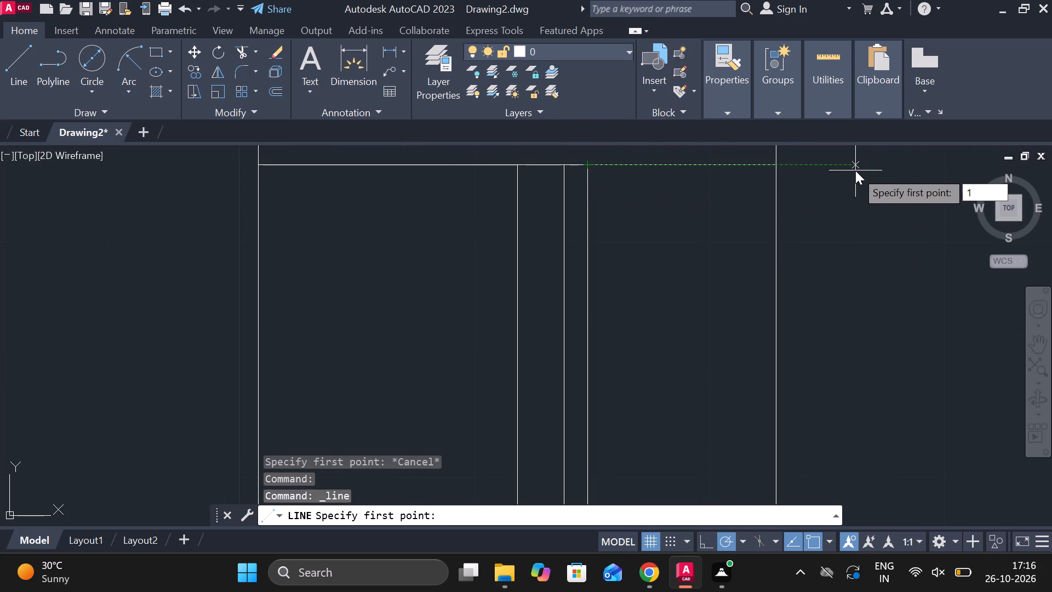
{"action": "key", "text": "Return"}
{"action": "scroll", "coordinate": [681, 274], "scroll_direction": "down", "scroll_amount": 2}
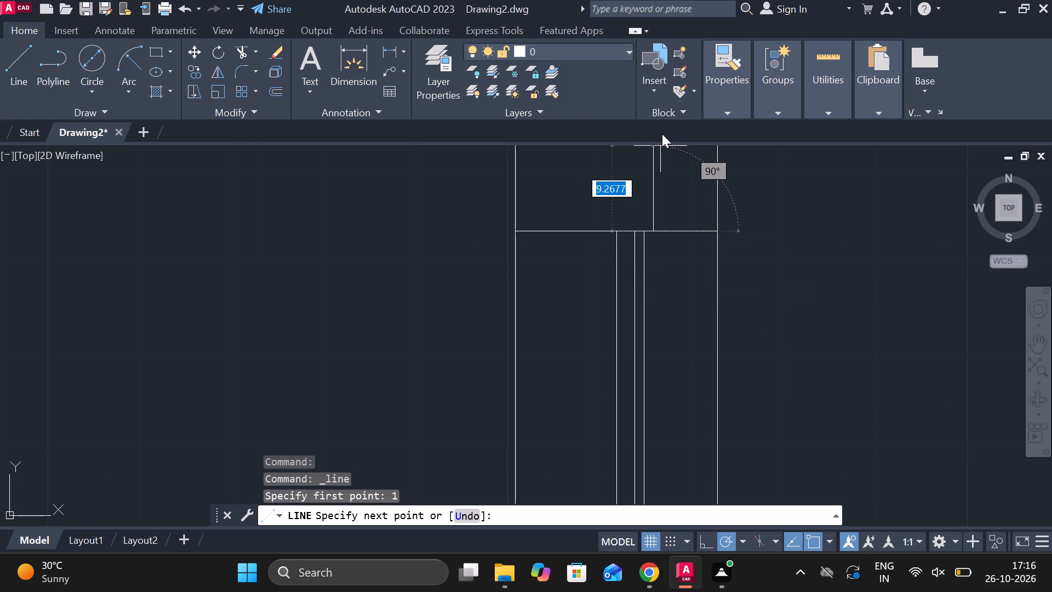
{"action": "key", "text": "4"}
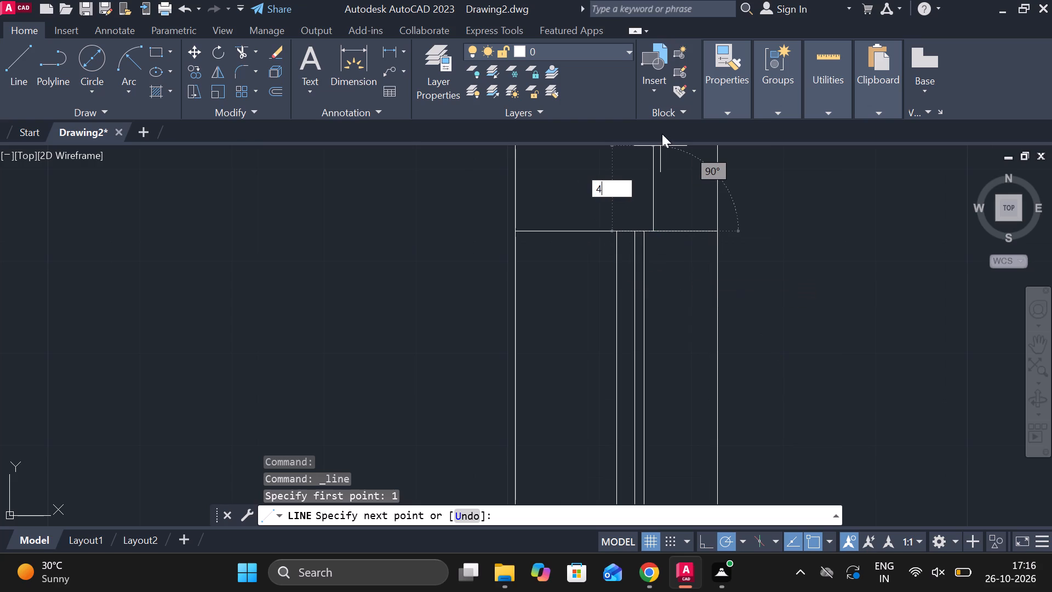
{"action": "key", "text": "Return"}
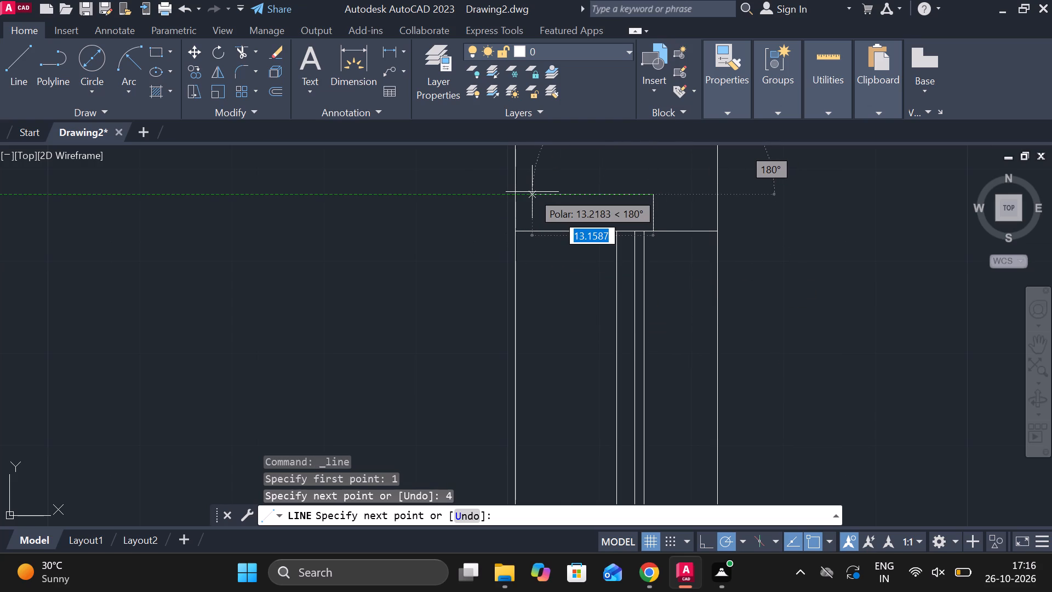
{"action": "key", "text": "3"}
{"action": "key", "text": "Return"}
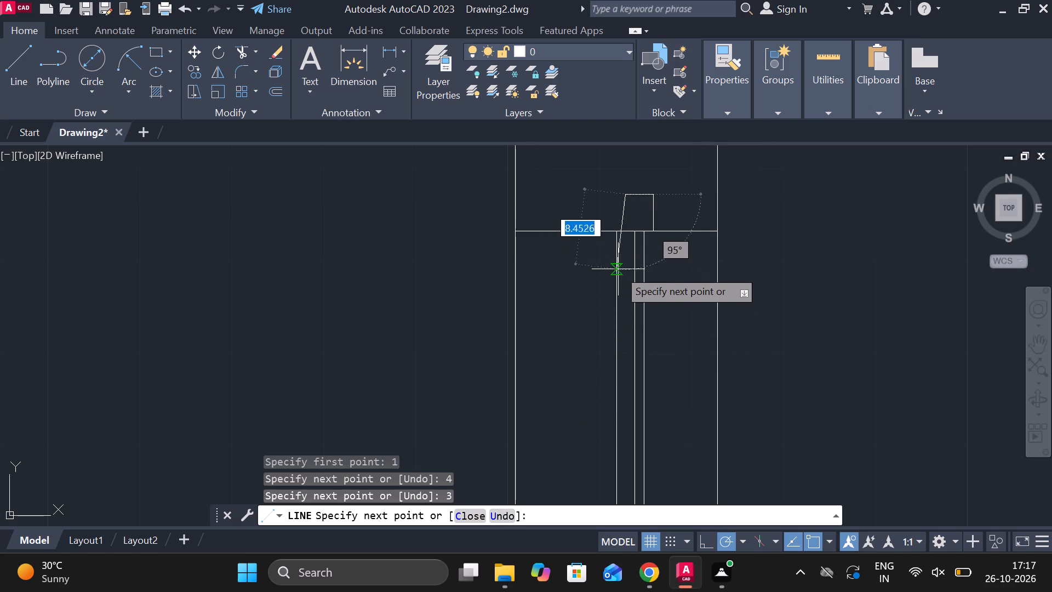
{"action": "scroll", "coordinate": [623, 266], "scroll_direction": "up", "scroll_amount": 3}
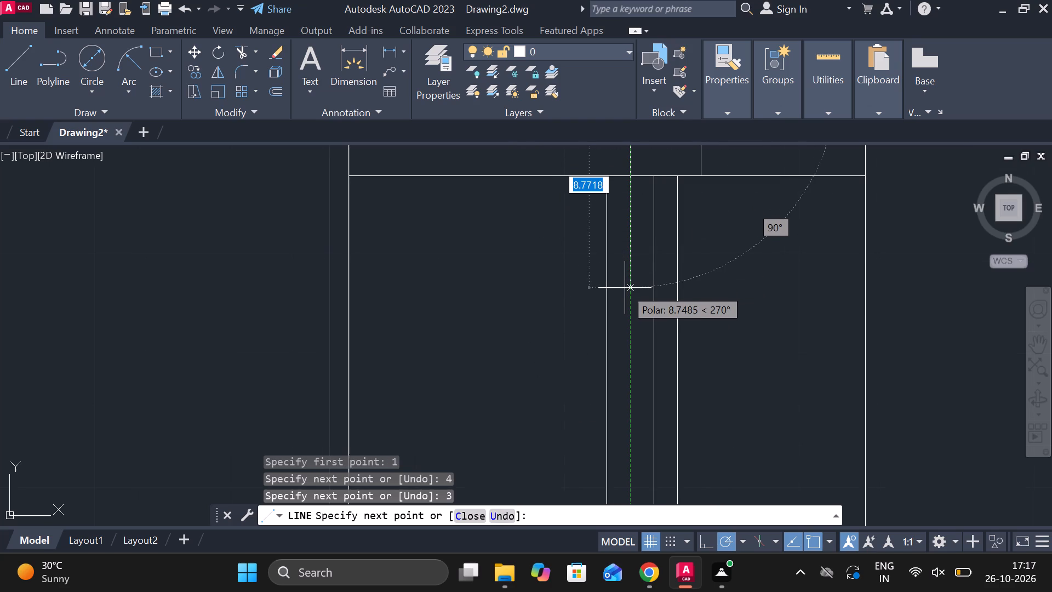
{"action": "key", "text": "4"}
{"action": "key", "text": "Return"}
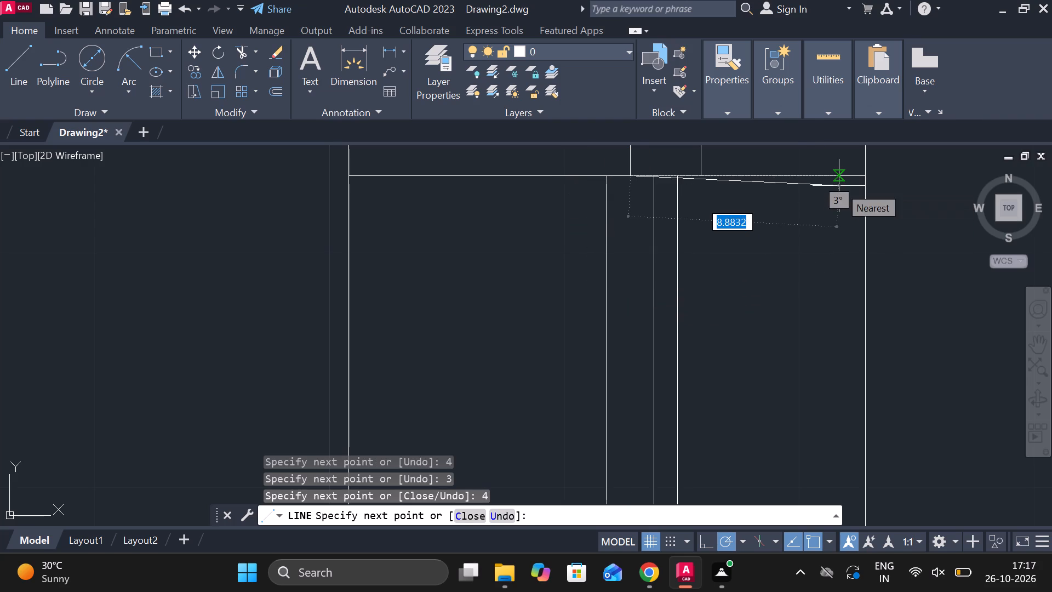
{"action": "key", "text": "Escape"}
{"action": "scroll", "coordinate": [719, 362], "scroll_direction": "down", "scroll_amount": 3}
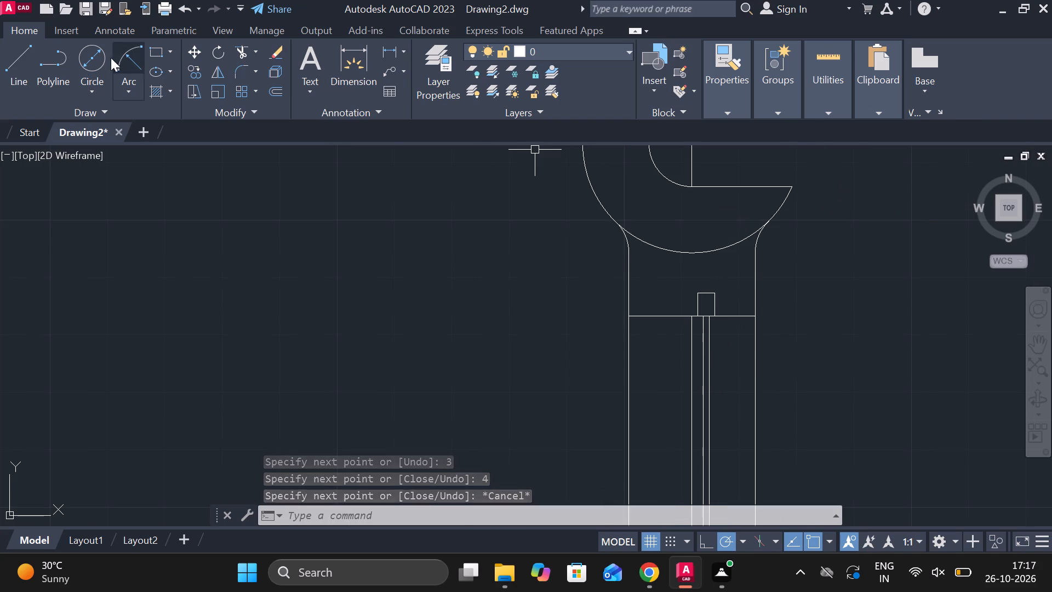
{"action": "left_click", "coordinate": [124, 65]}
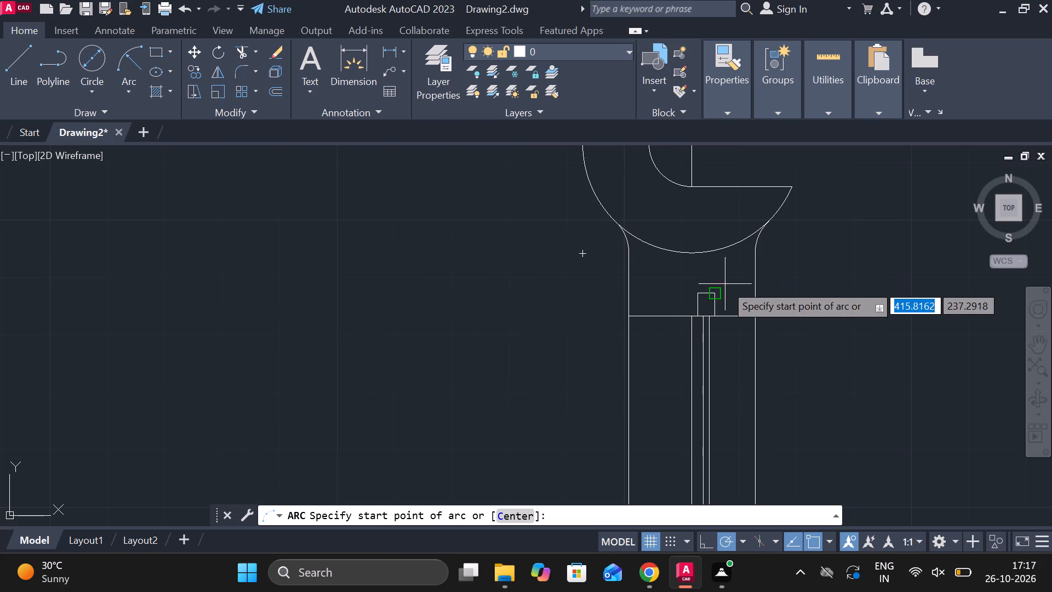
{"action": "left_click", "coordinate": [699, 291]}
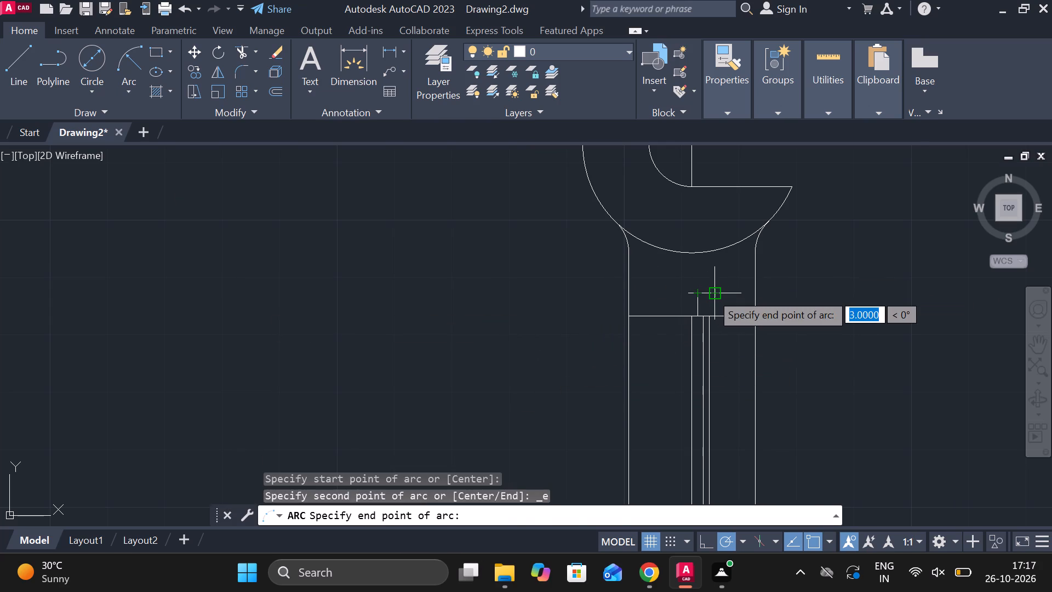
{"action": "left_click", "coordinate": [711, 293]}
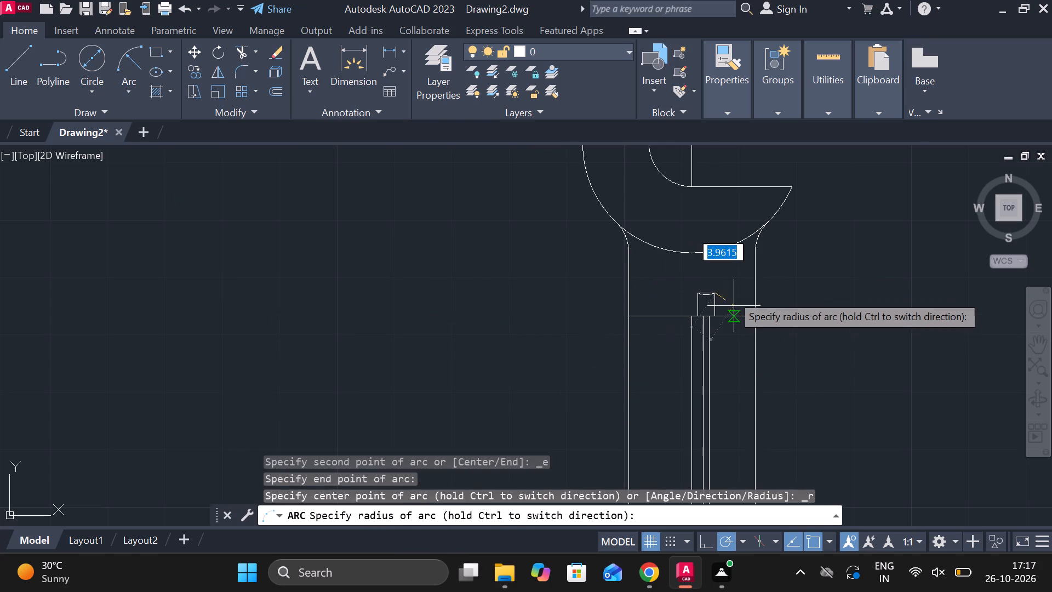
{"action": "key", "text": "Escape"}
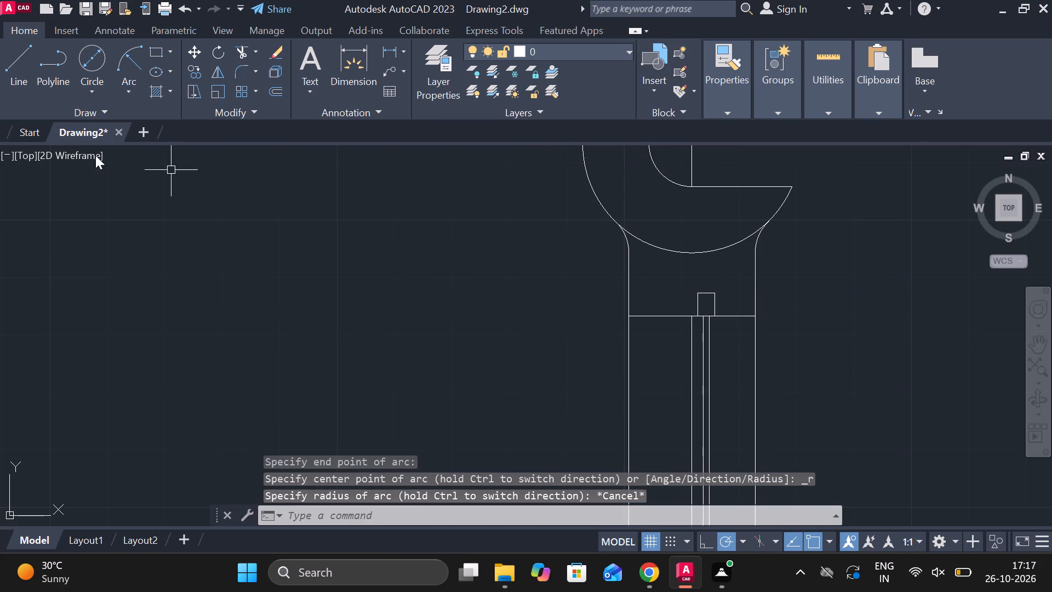
Draw a start-end-radius arc of radius 2 across the upper small rectangle's top corners, bulging upward.
{"action": "left_click", "coordinate": [119, 57]}
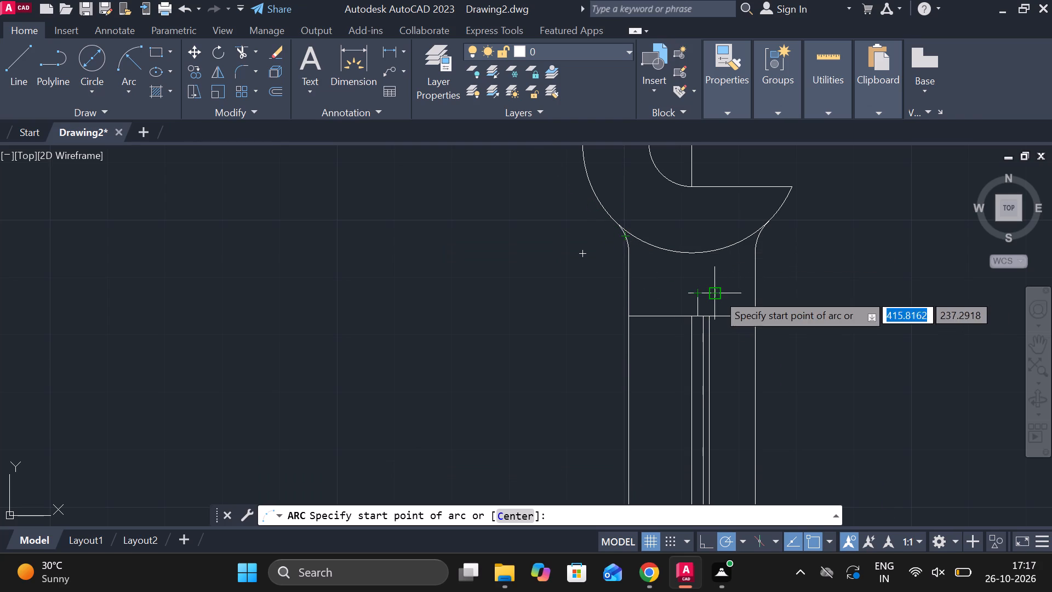
{"action": "left_click", "coordinate": [717, 293]}
{"action": "left_click", "coordinate": [699, 293]}
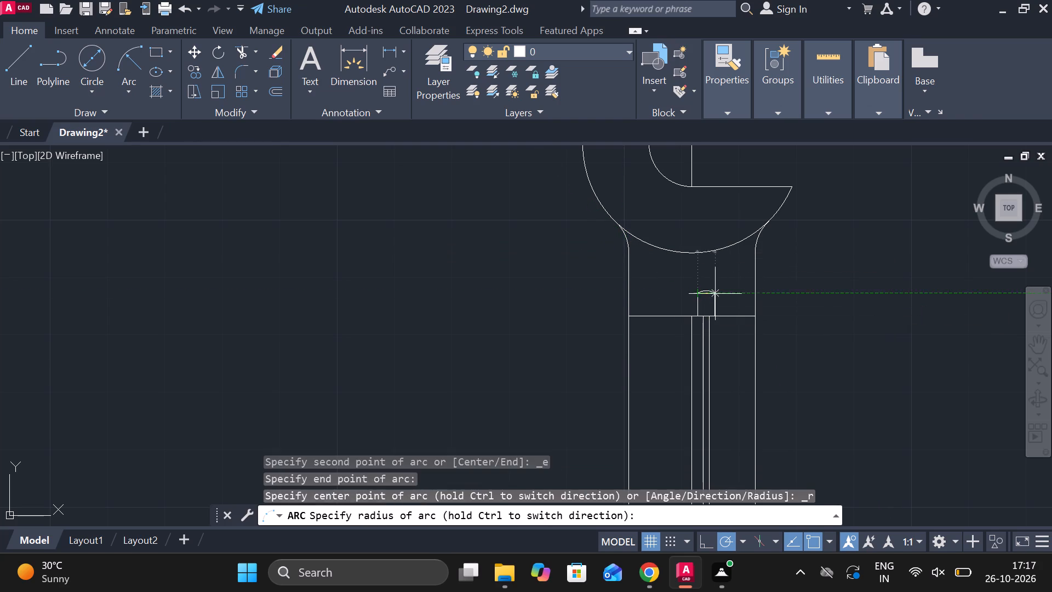
{"action": "scroll", "coordinate": [722, 320], "scroll_direction": "up", "scroll_amount": 3}
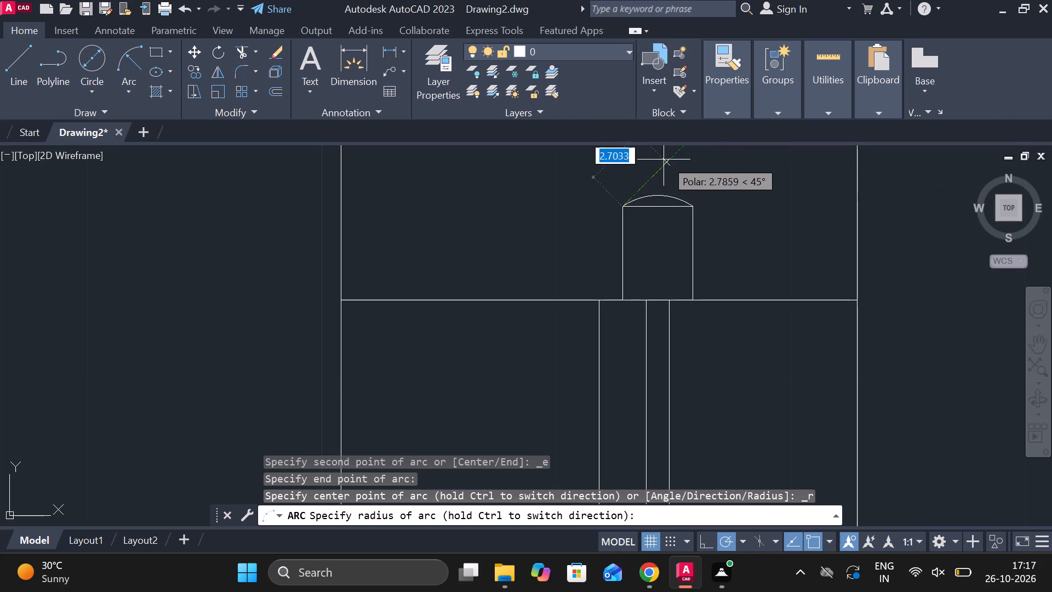
{"action": "key", "text": "2"}
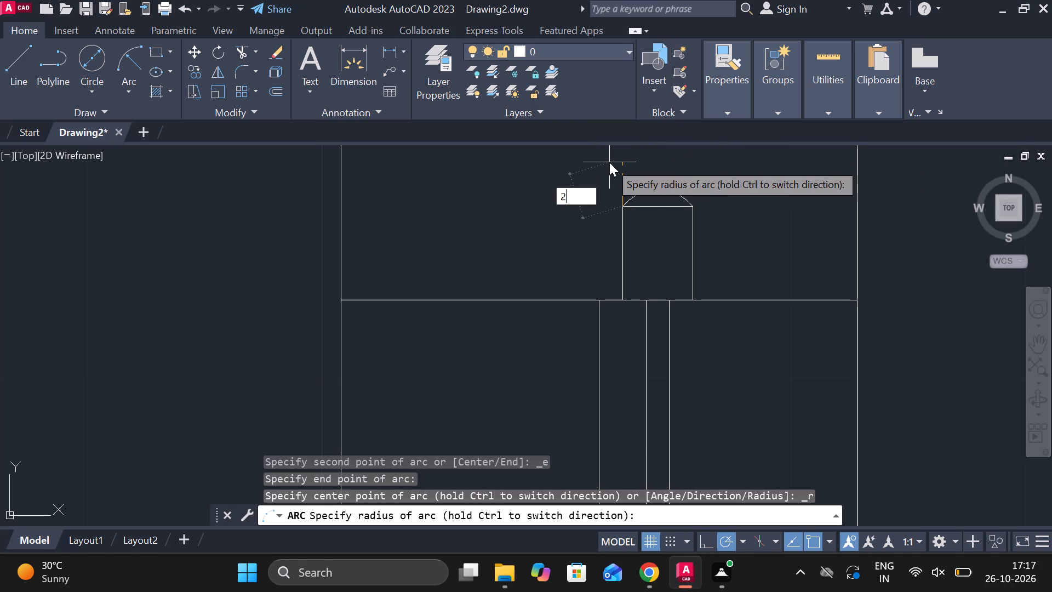
{"action": "key", "text": "Return"}
Trim the upper small rectangle's straight top edge below the arc, leaving a rounded recess end.
{"action": "scroll", "coordinate": [784, 277], "scroll_direction": "down", "scroll_amount": 1}
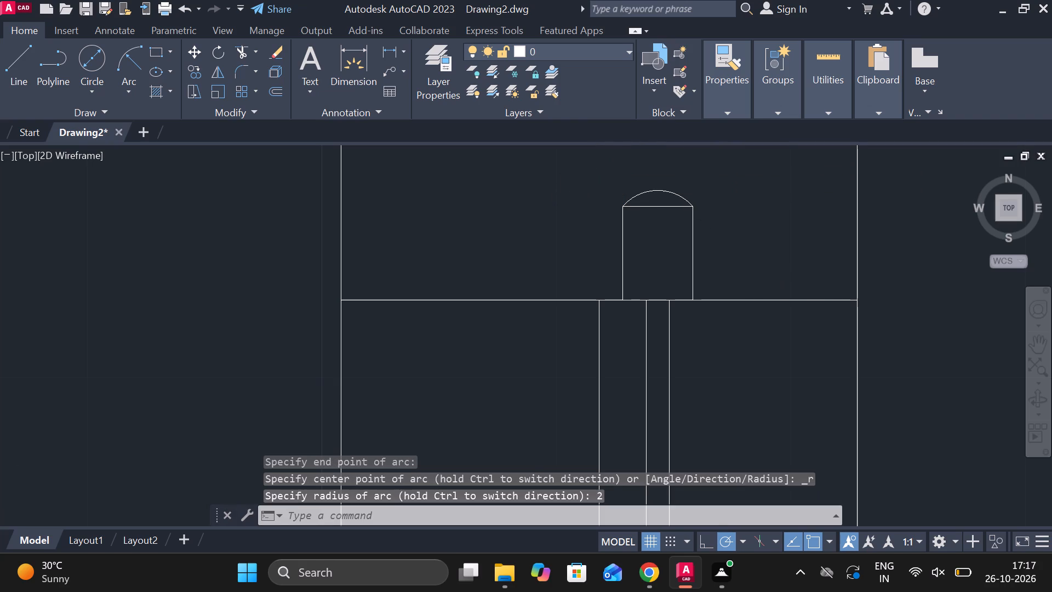
{"action": "scroll", "coordinate": [784, 277], "scroll_direction": "down", "scroll_amount": 3}
{"action": "scroll", "coordinate": [792, 383], "scroll_direction": "up", "scroll_amount": 3}
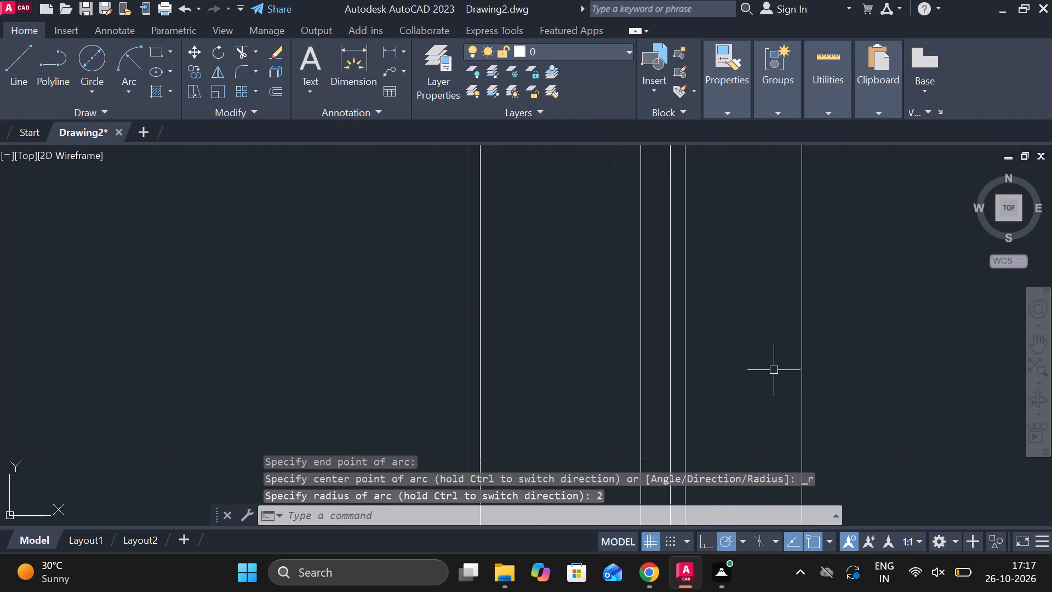
{"action": "scroll", "coordinate": [747, 246], "scroll_direction": "down", "scroll_amount": 2}
{"action": "scroll", "coordinate": [779, 95], "scroll_direction": "down", "scroll_amount": 1}
{"action": "scroll", "coordinate": [730, 253], "scroll_direction": "down", "scroll_amount": 2}
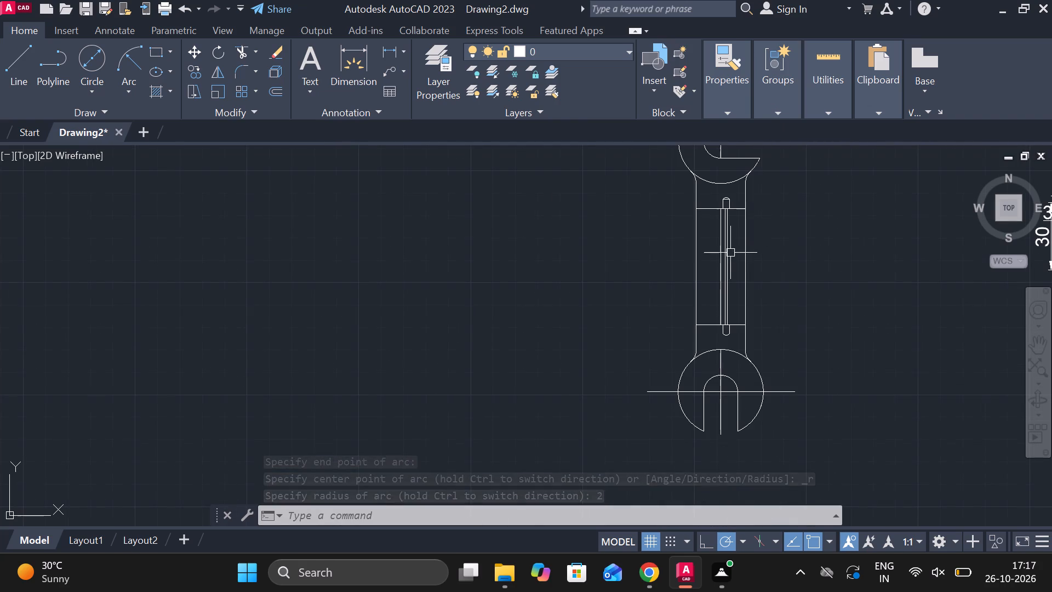
{"action": "scroll", "coordinate": [744, 198], "scroll_direction": "up", "scroll_amount": 3}
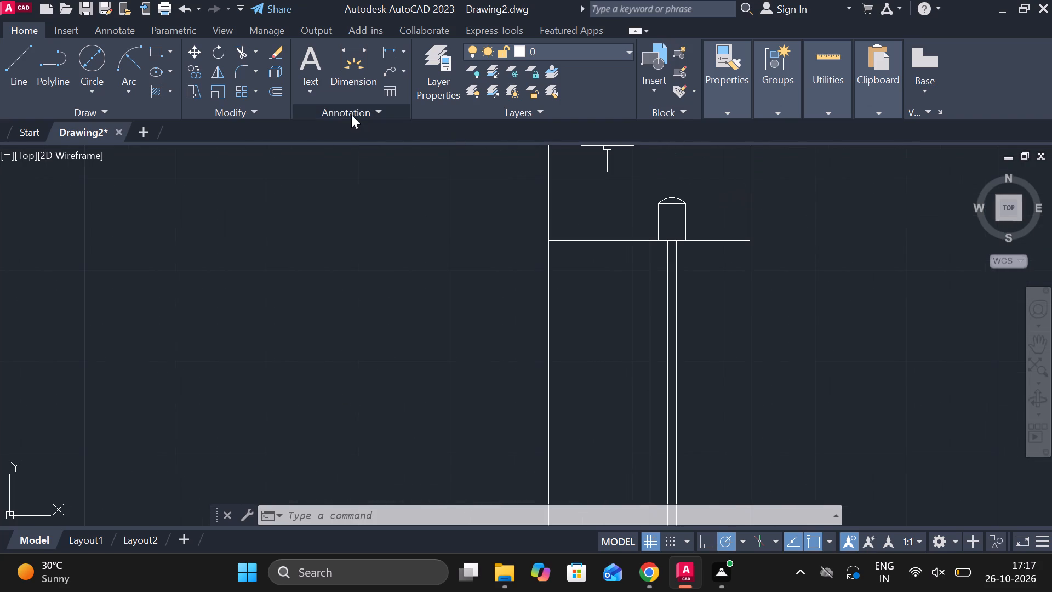
{"action": "left_click", "coordinate": [239, 49]}
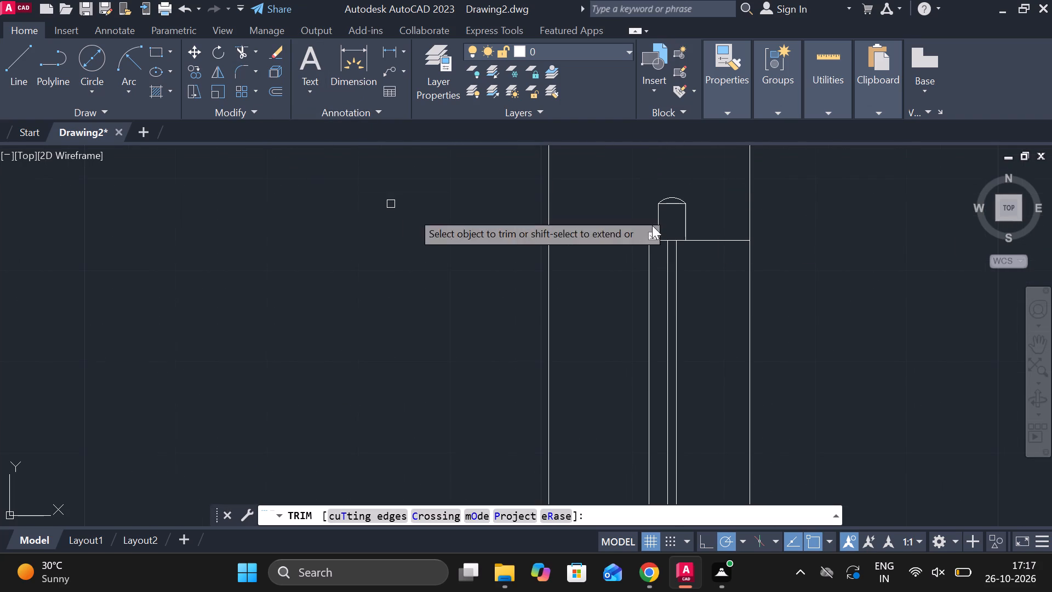
{"action": "left_click", "coordinate": [667, 208]}
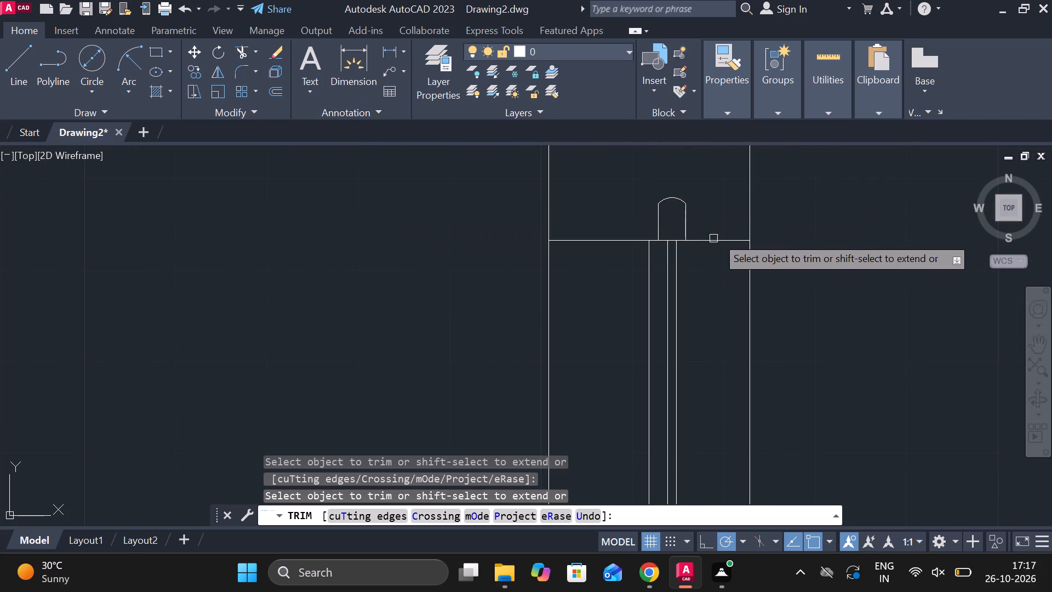
{"action": "scroll", "coordinate": [729, 226], "scroll_direction": "down", "scroll_amount": 2}
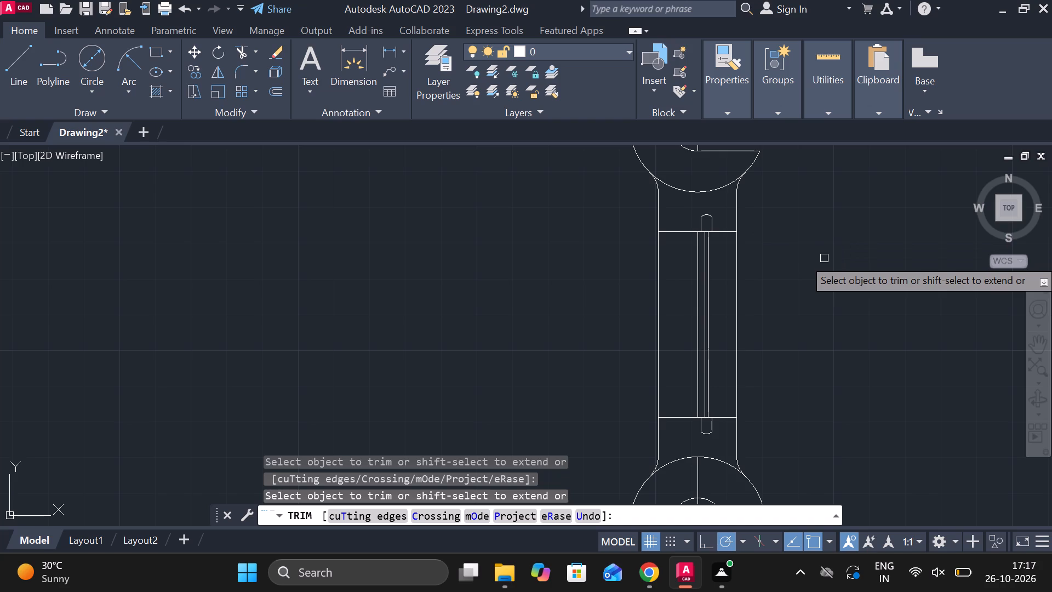
{"action": "key", "text": "Escape"}
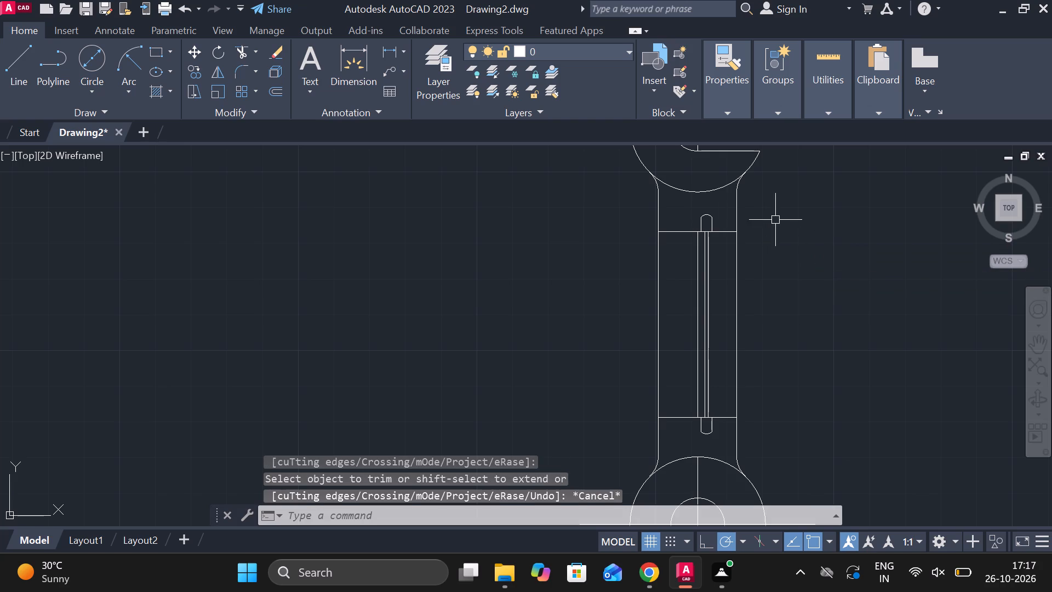
Copy the complete handle recess, both rounded ends and the two vertical lines between them, about 5.7 to the right.
{"action": "scroll", "coordinate": [708, 227], "scroll_direction": "up", "scroll_amount": 3}
{"action": "left_click", "coordinate": [700, 219]}
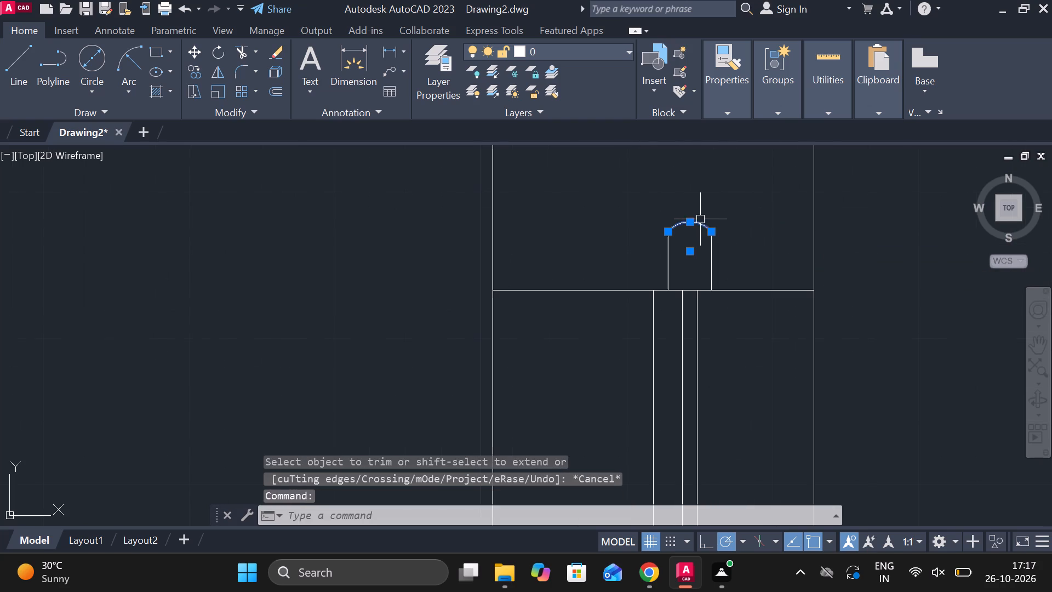
{"action": "left_click", "coordinate": [716, 255]}
{"action": "left_click", "coordinate": [702, 266]}
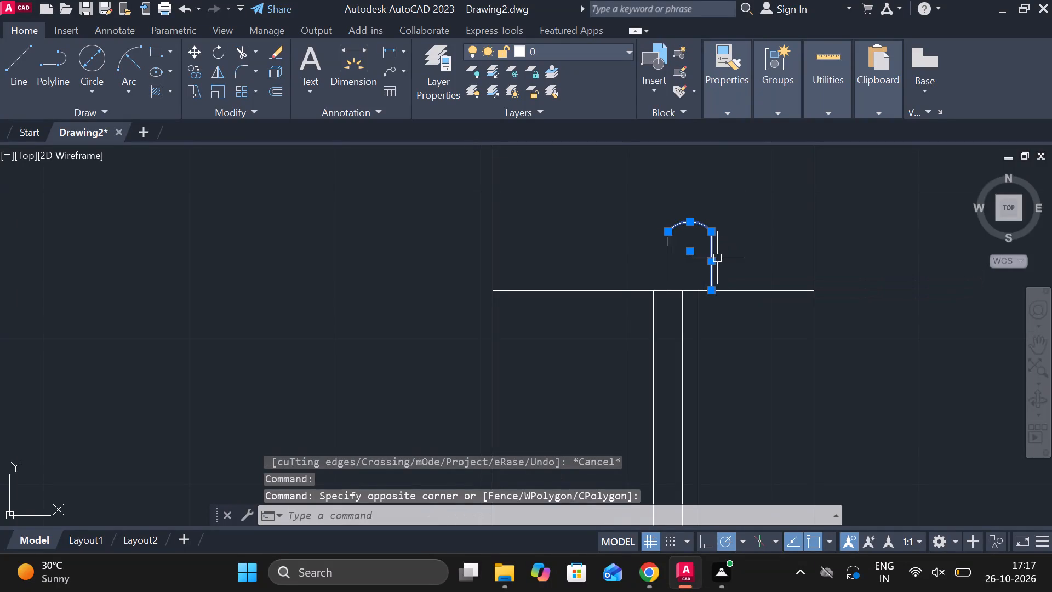
{"action": "left_click", "coordinate": [671, 263]}
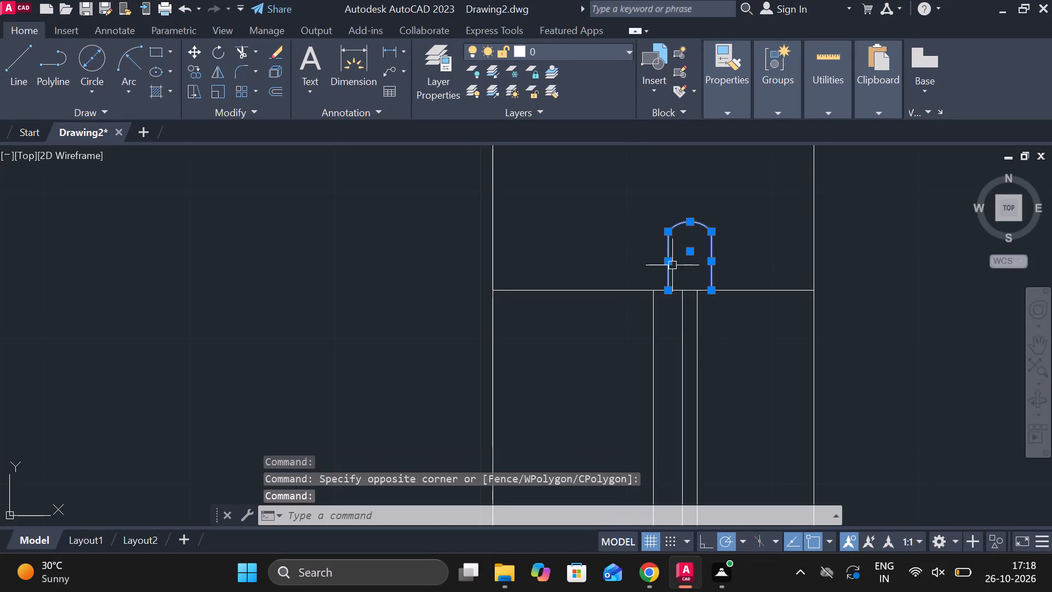
{"action": "left_click", "coordinate": [685, 334]}
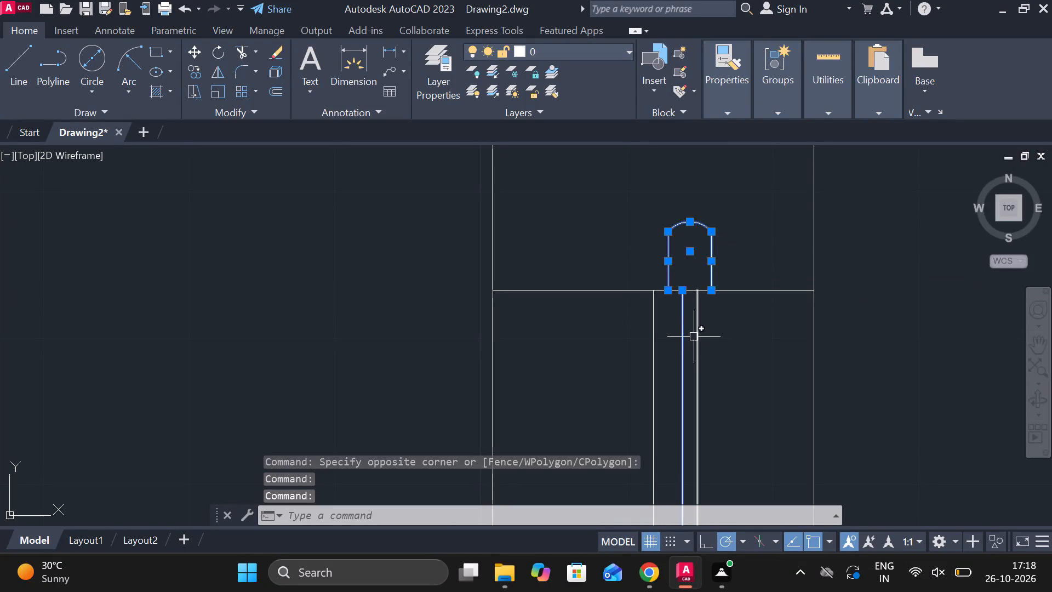
{"action": "left_click", "coordinate": [694, 337]}
{"action": "scroll", "coordinate": [747, 344], "scroll_direction": "down", "scroll_amount": 3}
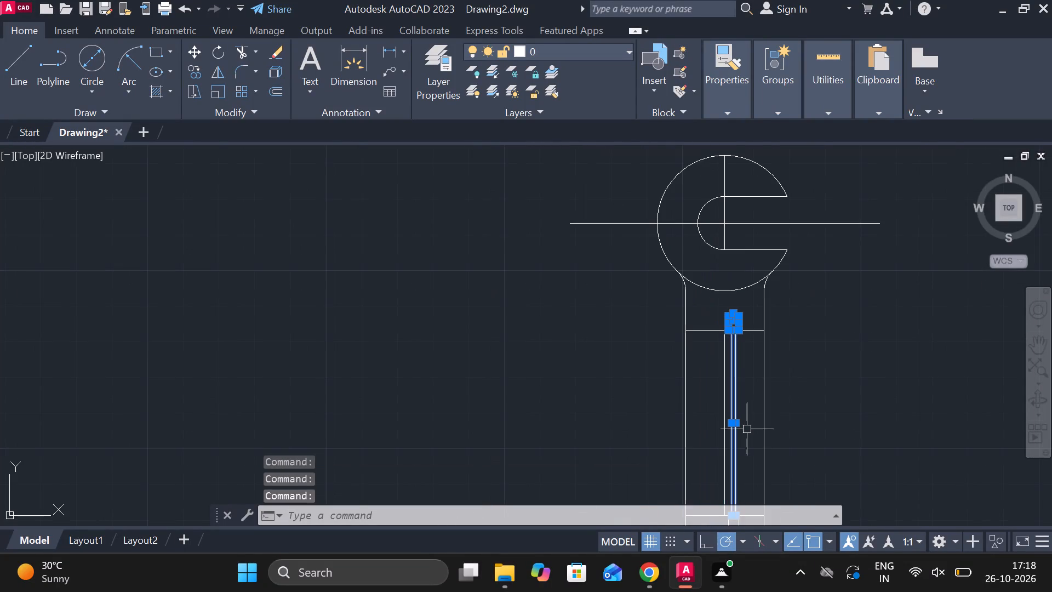
{"action": "scroll", "coordinate": [747, 430], "scroll_direction": "down", "scroll_amount": 2}
{"action": "scroll", "coordinate": [747, 453], "scroll_direction": "up", "scroll_amount": 4}
{"action": "scroll", "coordinate": [747, 453], "scroll_direction": "down", "scroll_amount": 4}
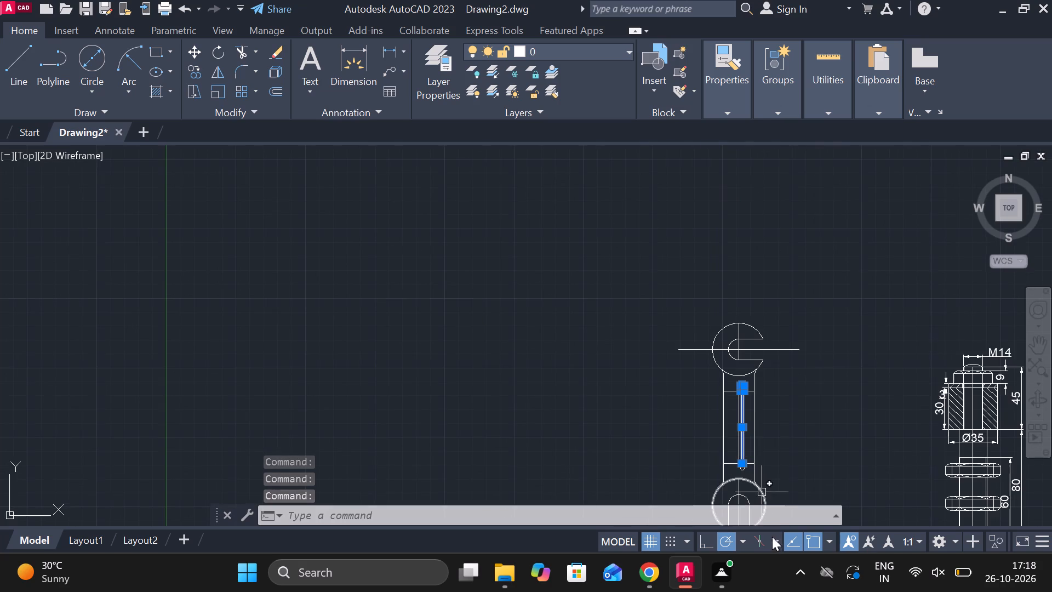
{"action": "scroll", "coordinate": [760, 500], "scroll_direction": "up", "scroll_amount": 5}
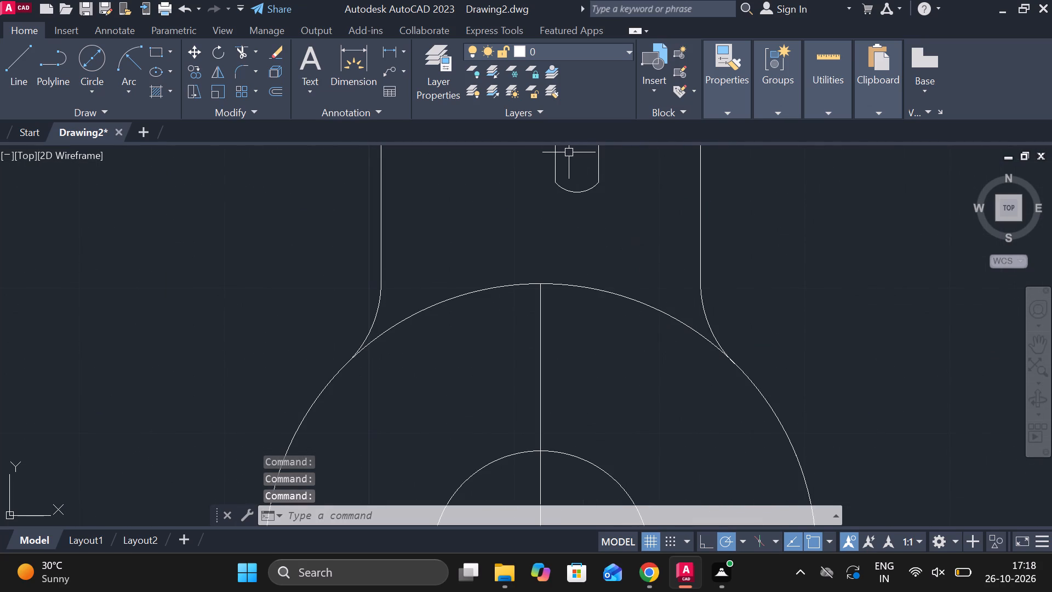
{"action": "left_click", "coordinate": [559, 161]}
{"action": "left_click", "coordinate": [600, 167]}
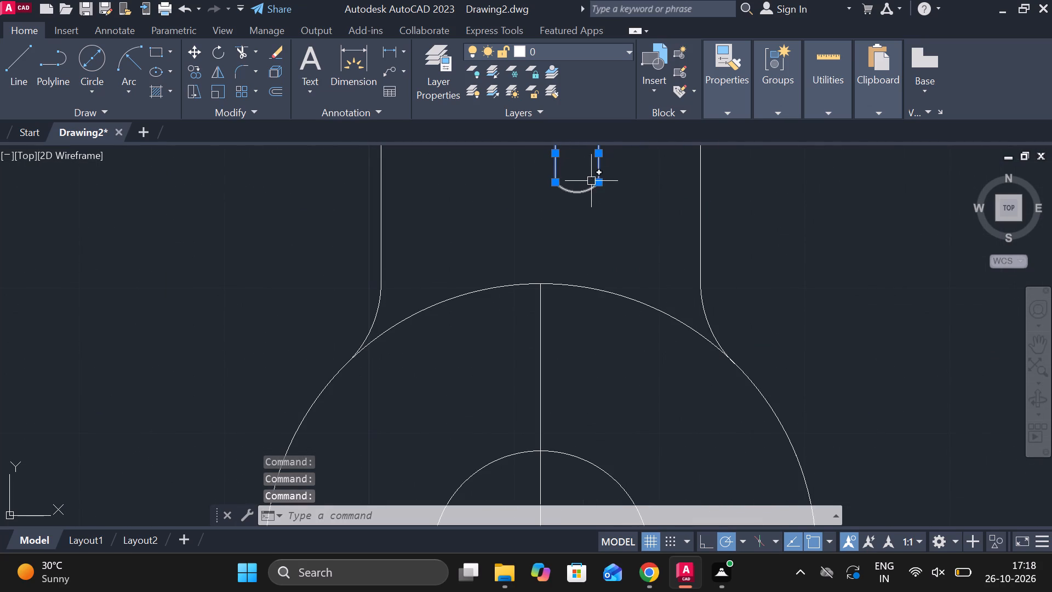
{"action": "left_click", "coordinate": [585, 192]}
{"action": "scroll", "coordinate": [641, 198], "scroll_direction": "down", "scroll_amount": 3}
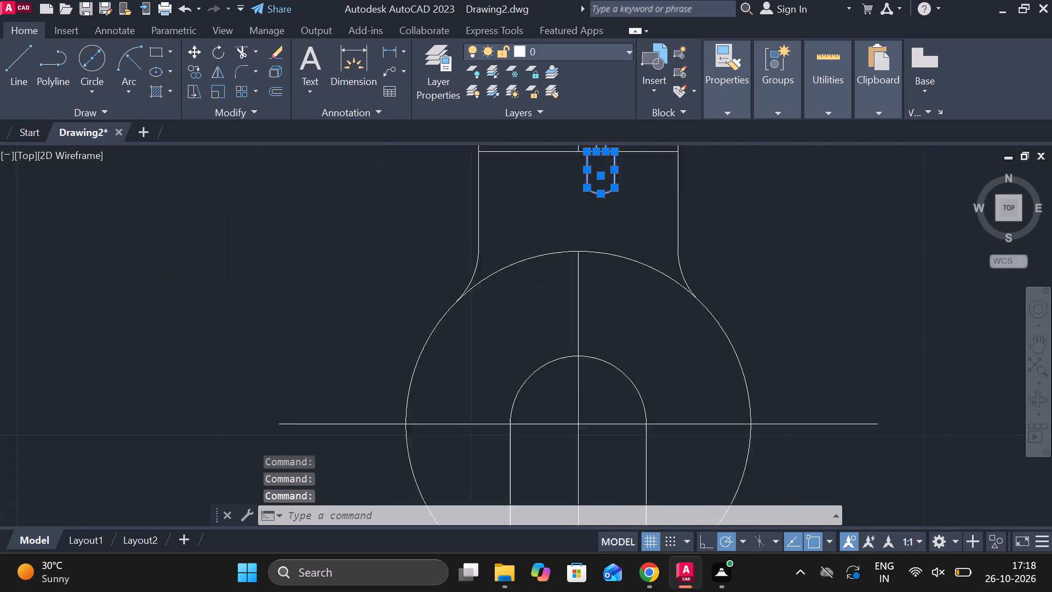
{"action": "scroll", "coordinate": [669, 165], "scroll_direction": "down", "scroll_amount": 2}
{"action": "scroll", "coordinate": [639, 305], "scroll_direction": "down", "scroll_amount": 1}
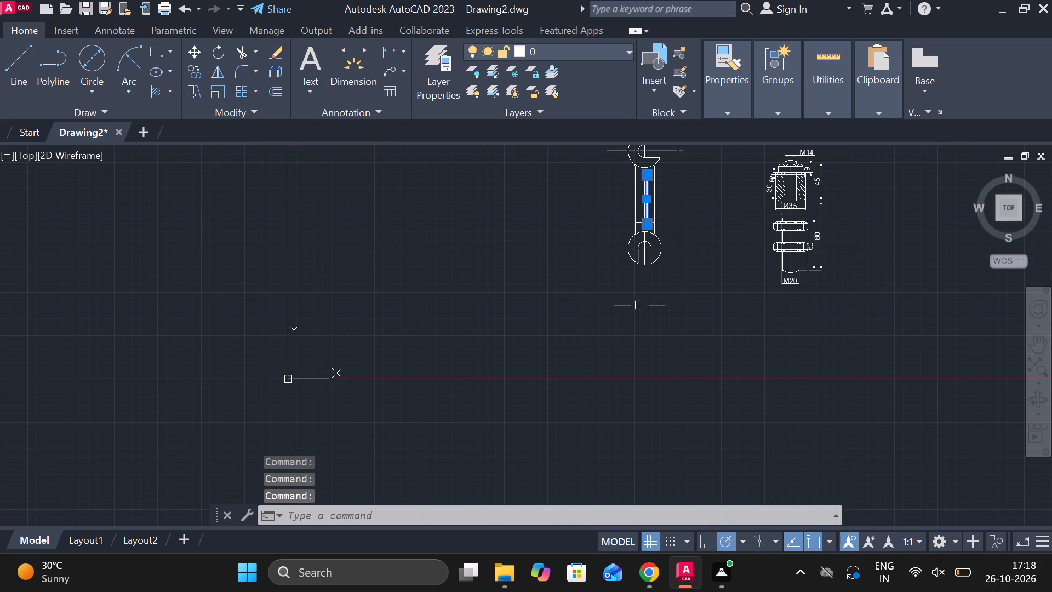
{"action": "scroll", "coordinate": [691, 179], "scroll_direction": "up", "scroll_amount": 3}
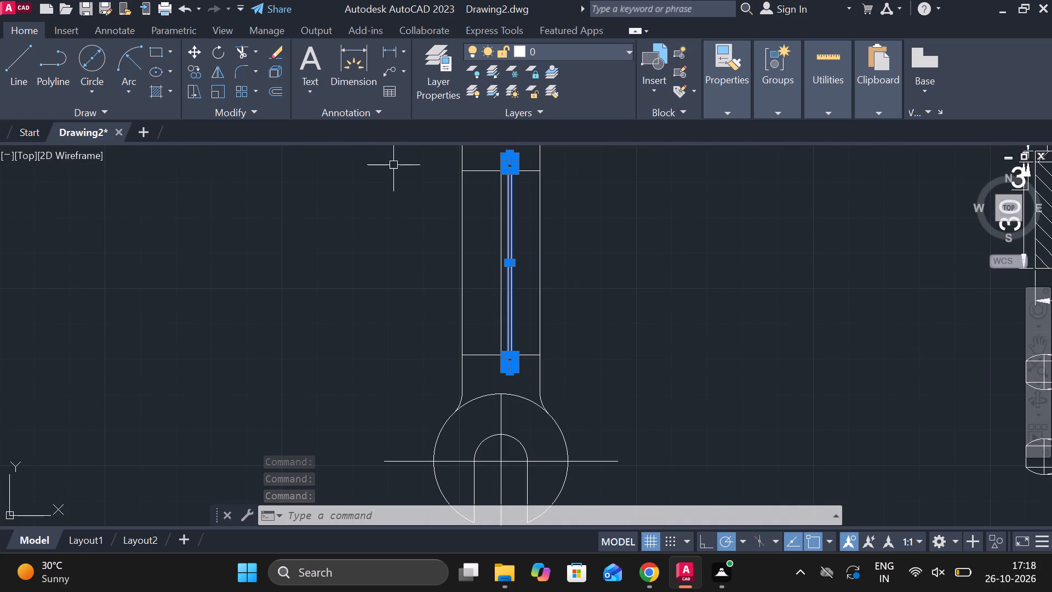
{"action": "left_click", "coordinate": [197, 69]}
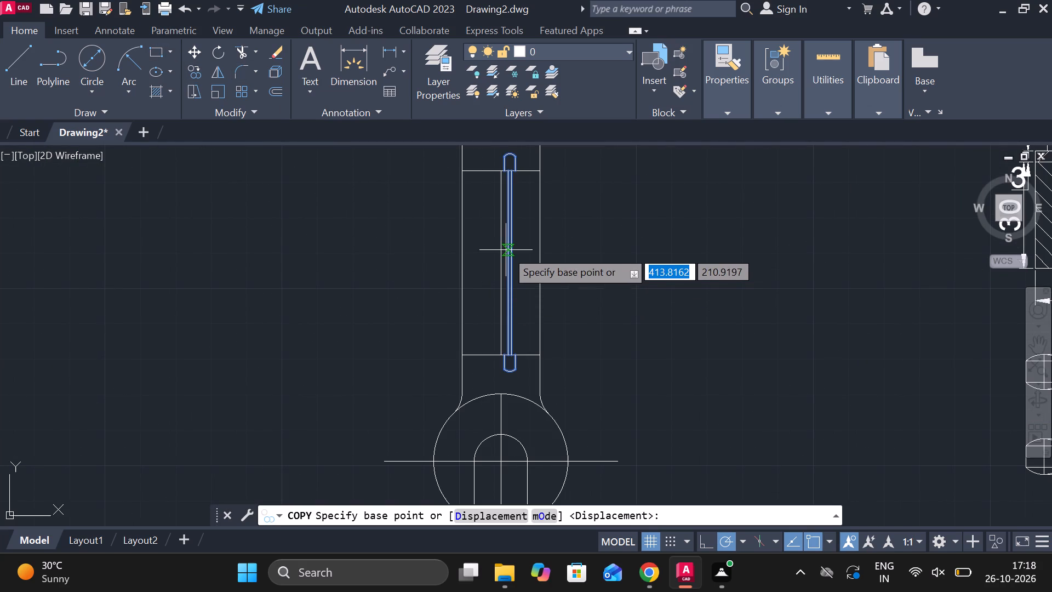
{"action": "scroll", "coordinate": [506, 250], "scroll_direction": "up", "scroll_amount": 3}
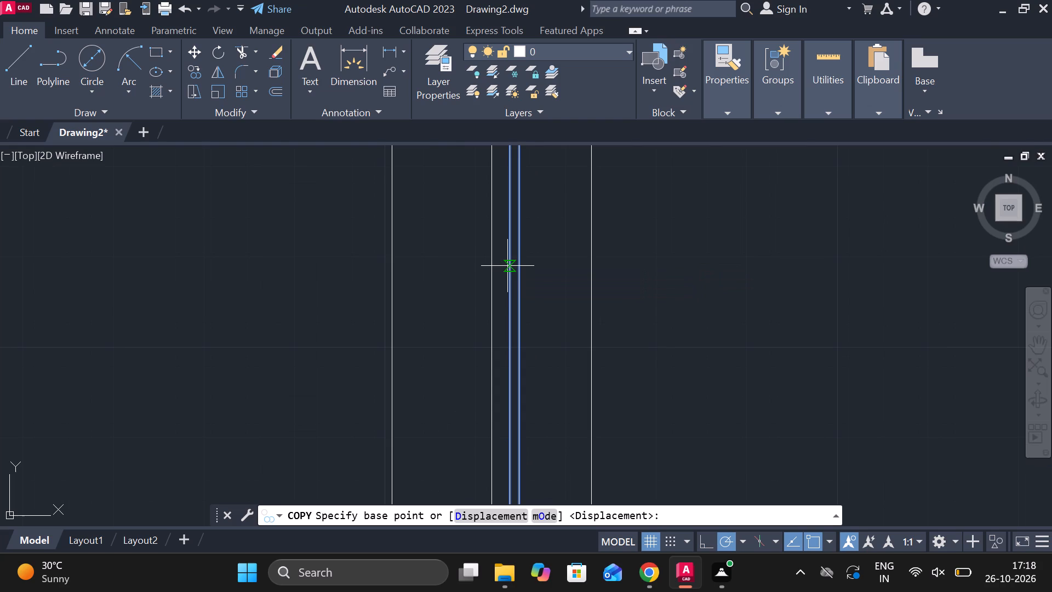
{"action": "left_click", "coordinate": [507, 266]}
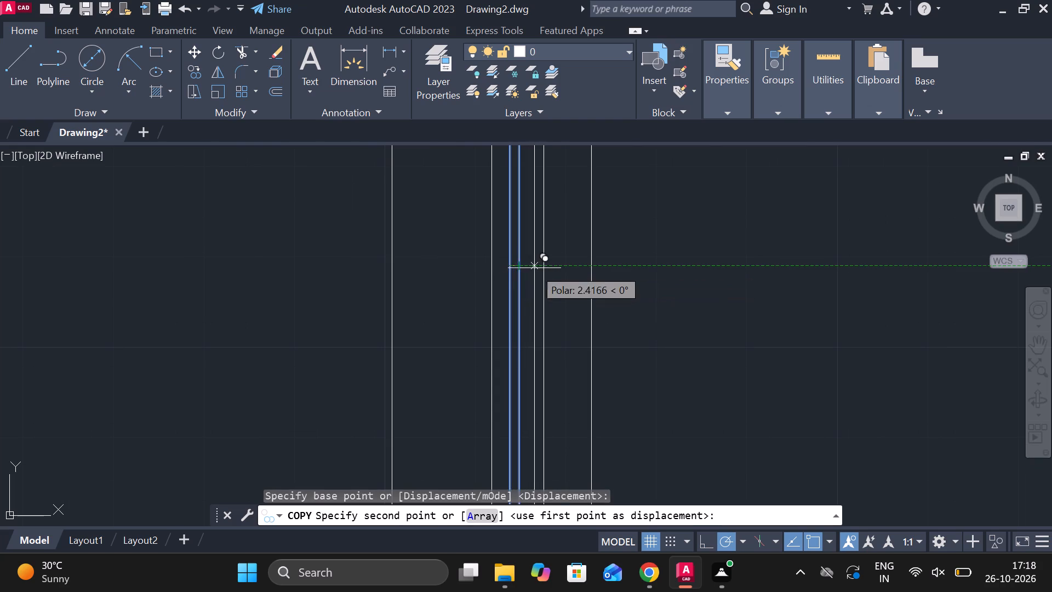
{"action": "scroll", "coordinate": [557, 270], "scroll_direction": "down", "scroll_amount": 1}
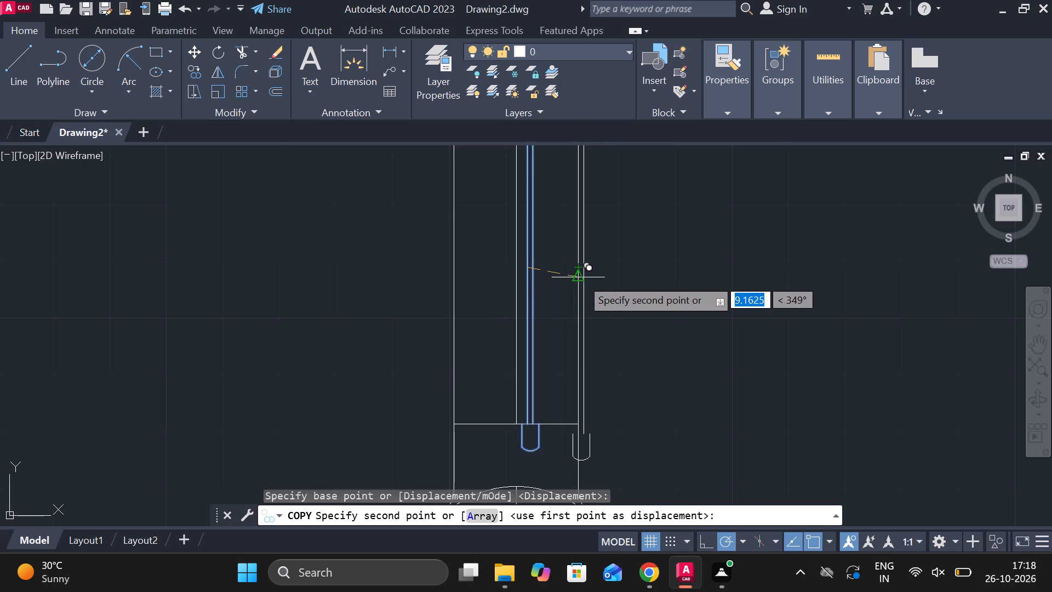
{"action": "scroll", "coordinate": [557, 278], "scroll_direction": "up", "scroll_amount": 3}
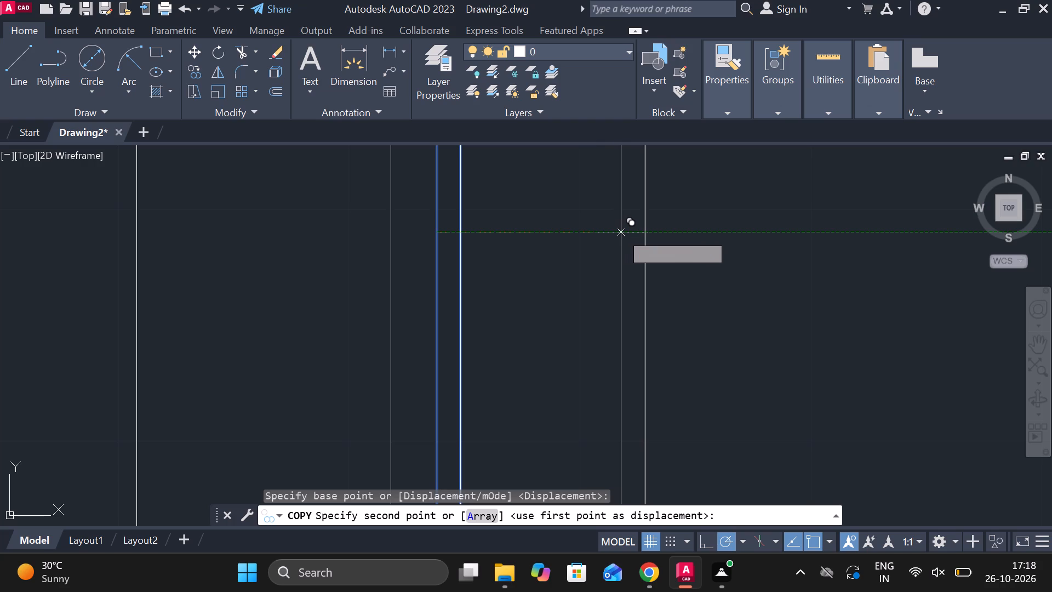
{"action": "scroll", "coordinate": [601, 231], "scroll_direction": "down", "scroll_amount": 4}
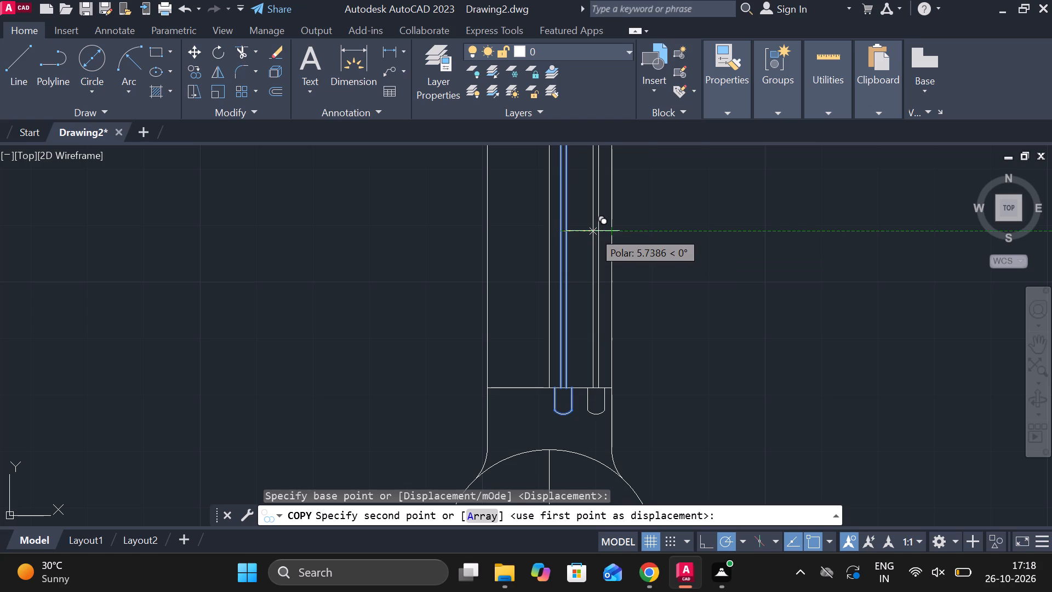
{"action": "left_click", "coordinate": [593, 231]}
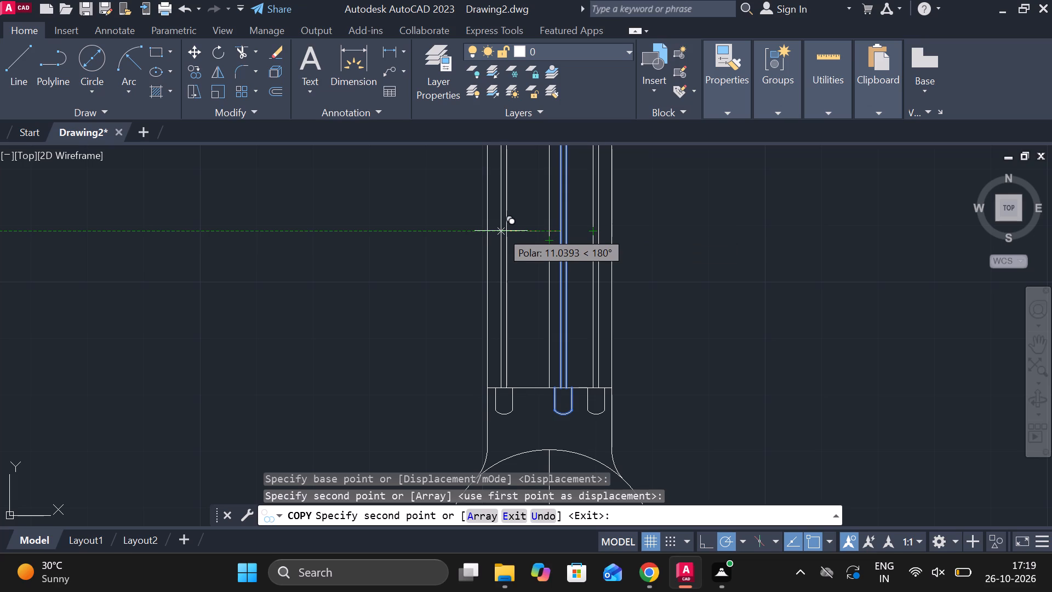
Place two more copies of the recess about 11 and 5.8 to the left of the original.
{"action": "left_click", "coordinate": [501, 231]}
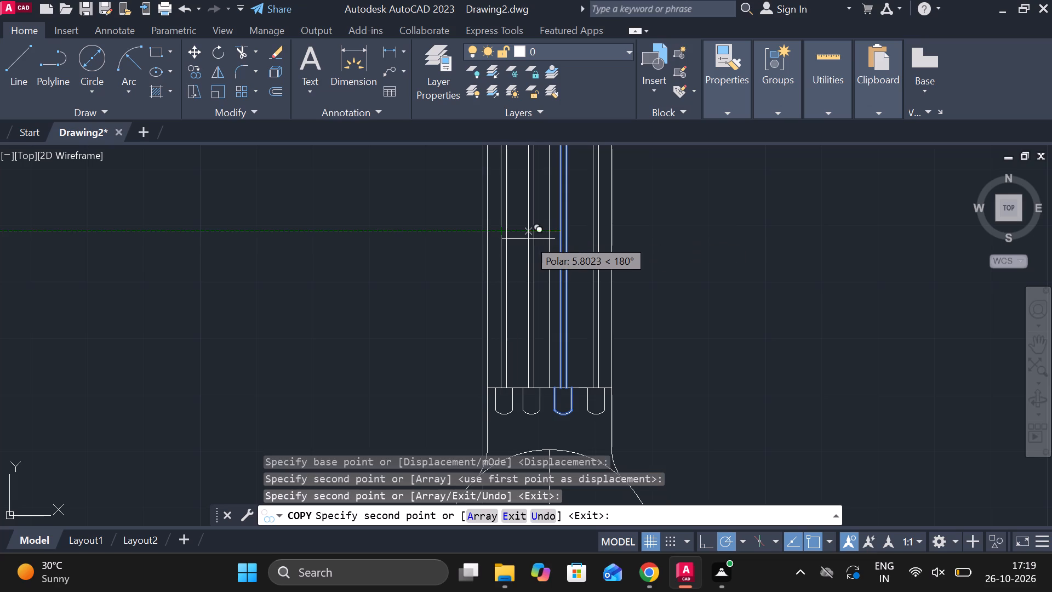
{"action": "left_click", "coordinate": [528, 239]}
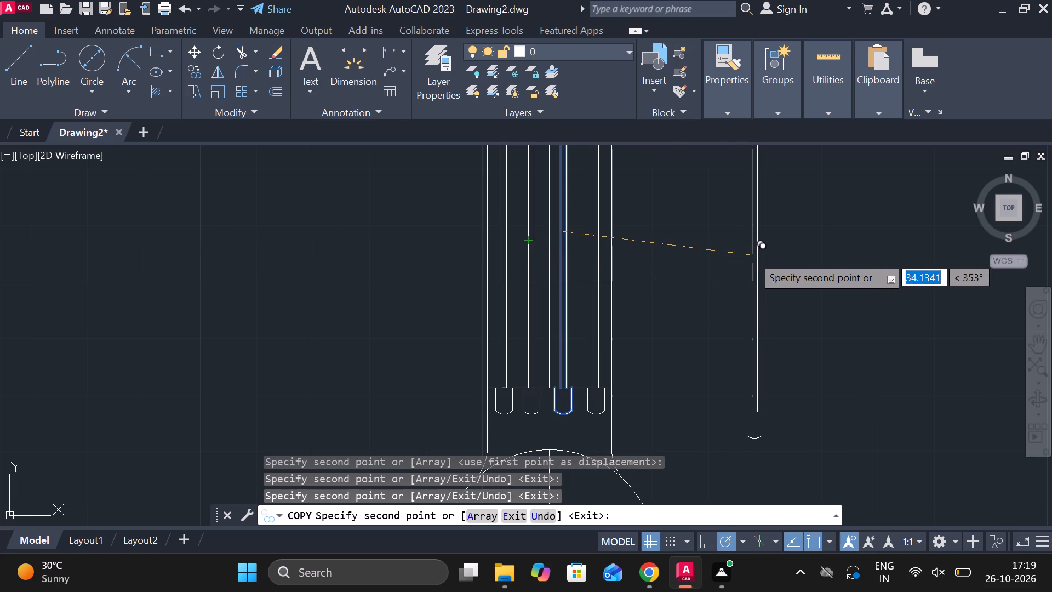
{"action": "key", "text": "Escape"}
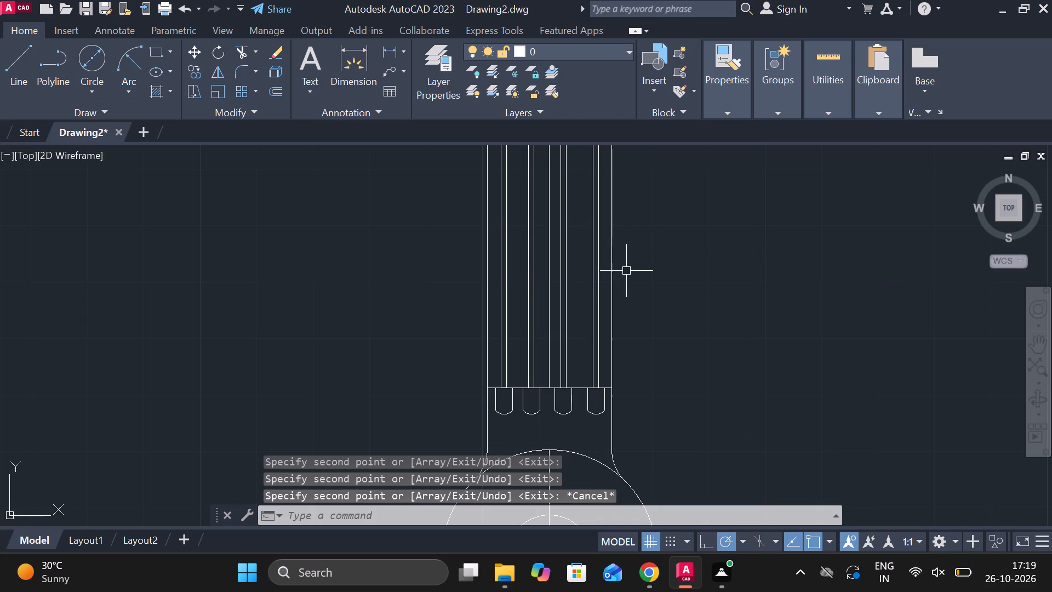
Stretch the handle's middle vertical line down 11 to the top of the lower head and up 49 to the top of the upper head.
{"action": "scroll", "coordinate": [586, 286], "scroll_direction": "down", "scroll_amount": 2}
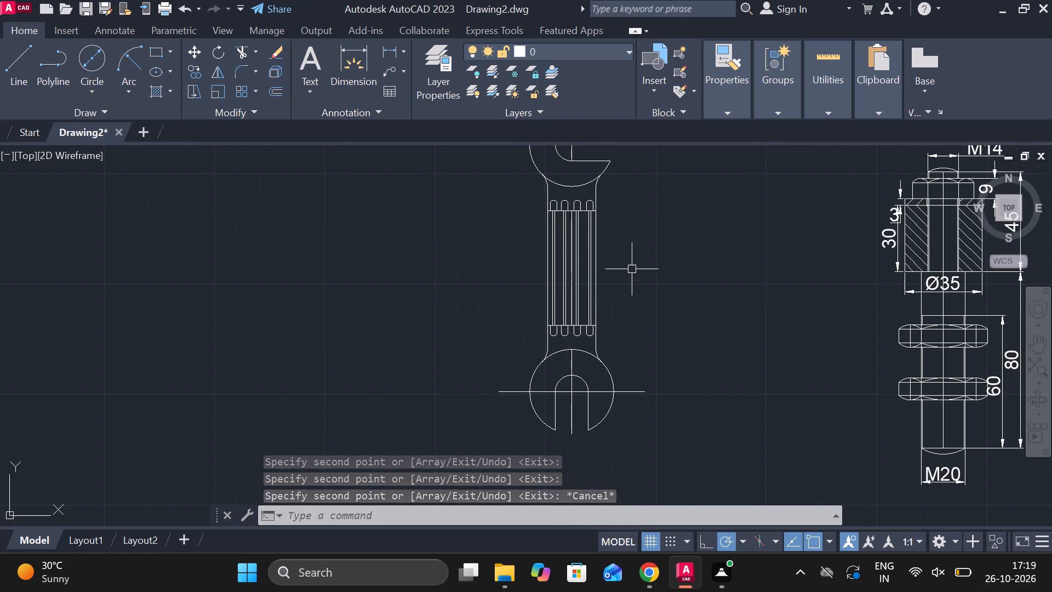
{"action": "scroll", "coordinate": [622, 259], "scroll_direction": "up", "scroll_amount": 3}
{"action": "scroll", "coordinate": [622, 259], "scroll_direction": "down", "scroll_amount": 1}
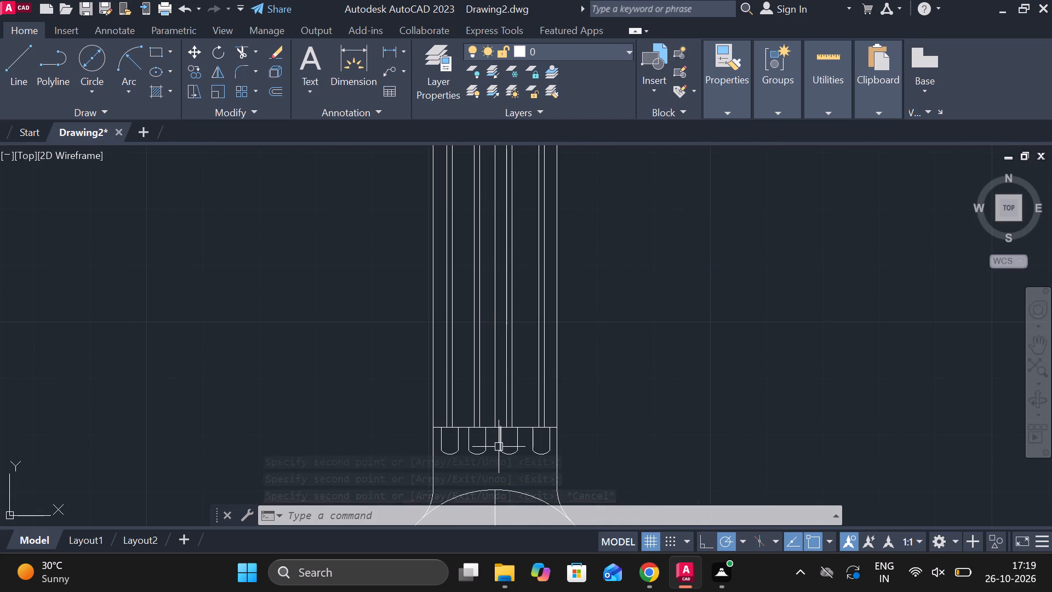
{"action": "left_click", "coordinate": [495, 402]}
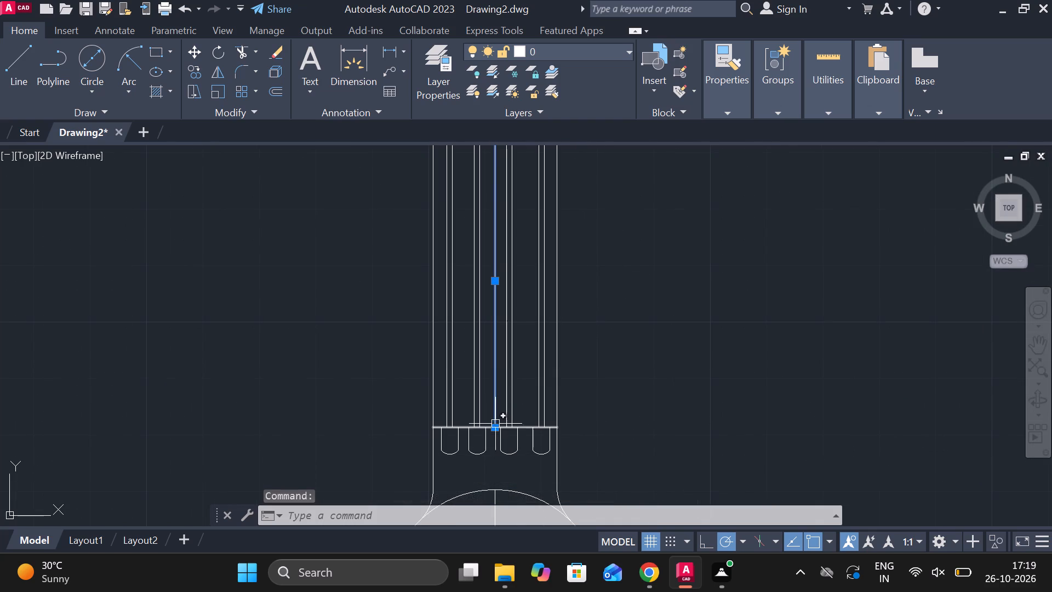
{"action": "left_click", "coordinate": [495, 425]}
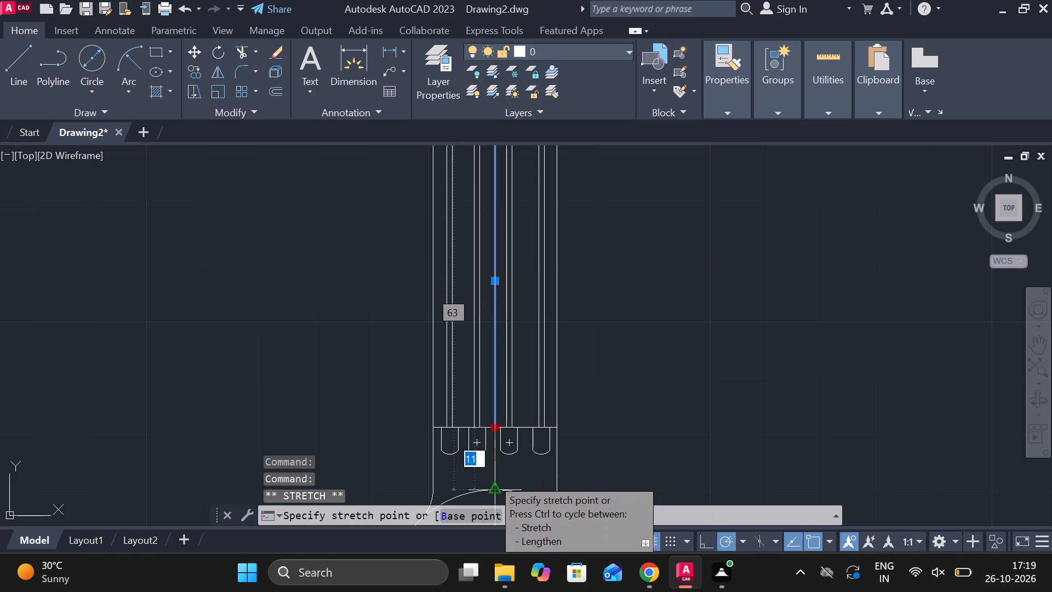
{"action": "left_click", "coordinate": [492, 485]}
{"action": "scroll", "coordinate": [525, 394], "scroll_direction": "down", "scroll_amount": 3}
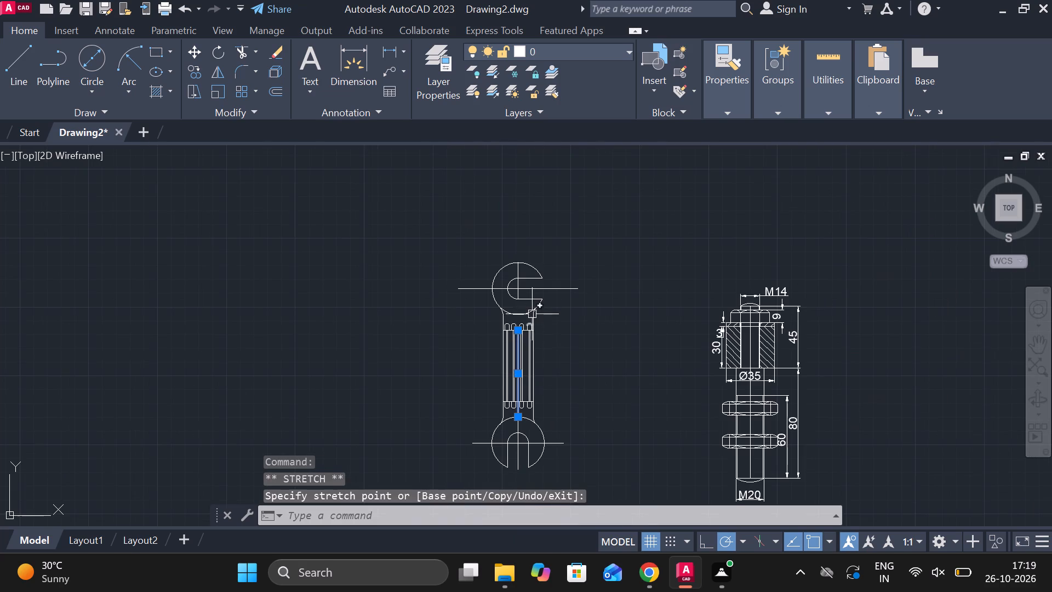
{"action": "scroll", "coordinate": [521, 286], "scroll_direction": "up", "scroll_amount": 3}
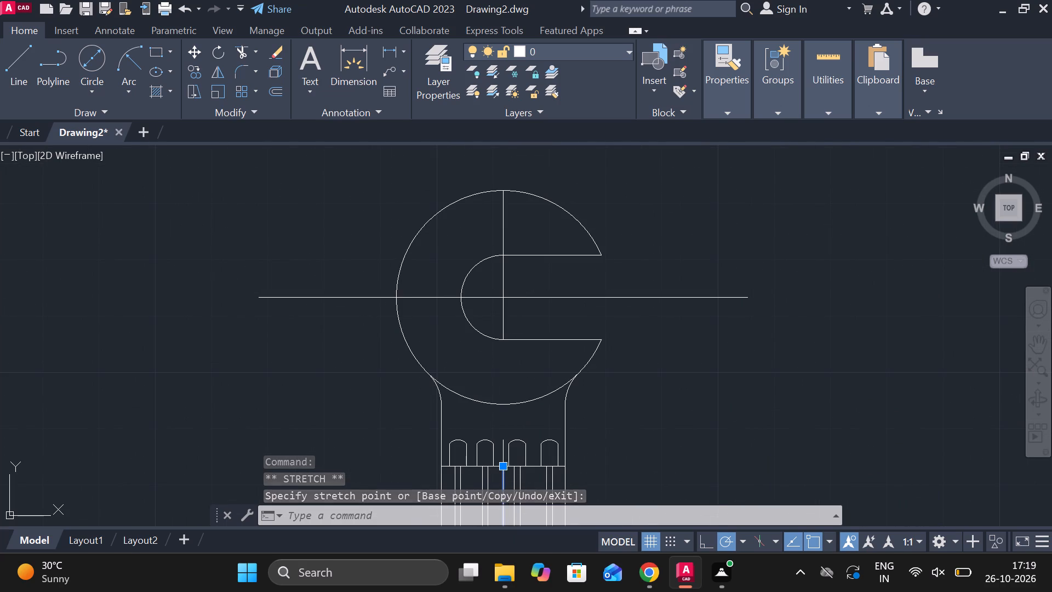
{"action": "left_click", "coordinate": [500, 470]}
{"action": "left_click", "coordinate": [504, 190]}
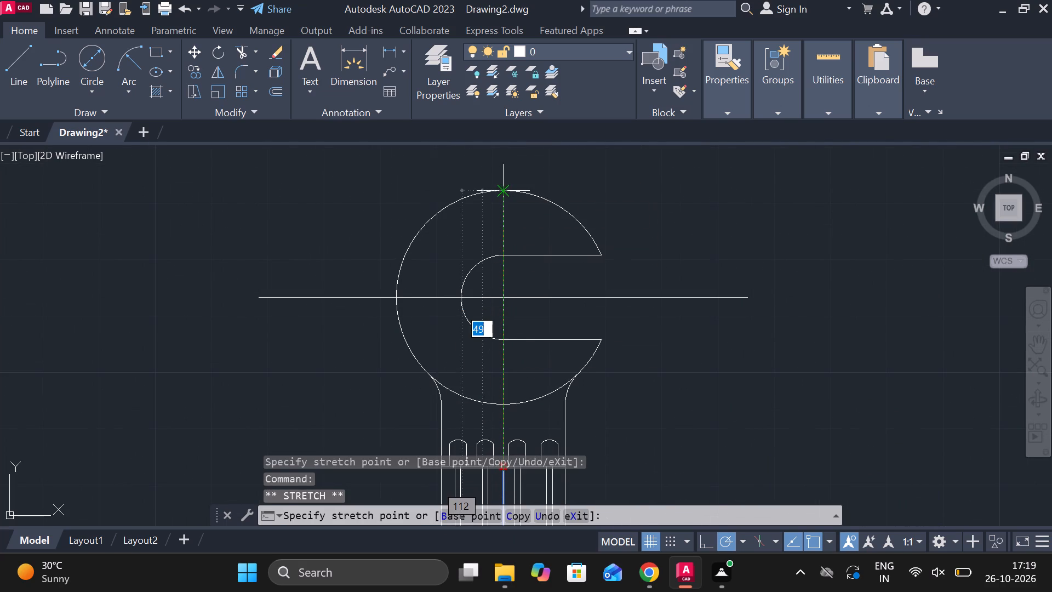
Stretch the vertical centre line's lower end through the lower head to the bottom end of that head's own centre line.
{"action": "scroll", "coordinate": [583, 274], "scroll_direction": "down", "scroll_amount": 3}
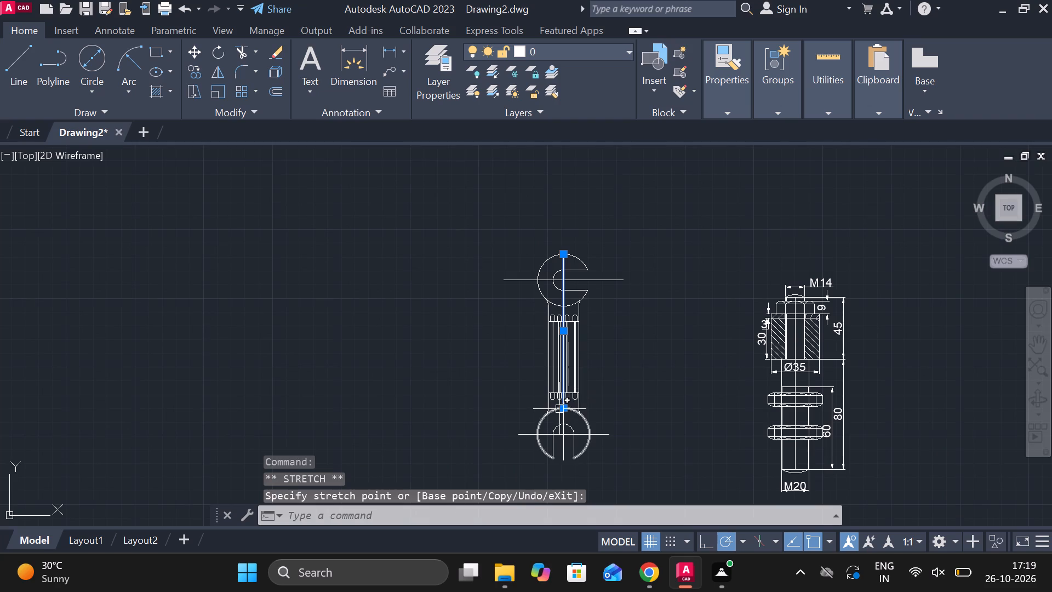
{"action": "left_click", "coordinate": [562, 409]}
{"action": "scroll", "coordinate": [562, 416], "scroll_direction": "up", "scroll_amount": 4}
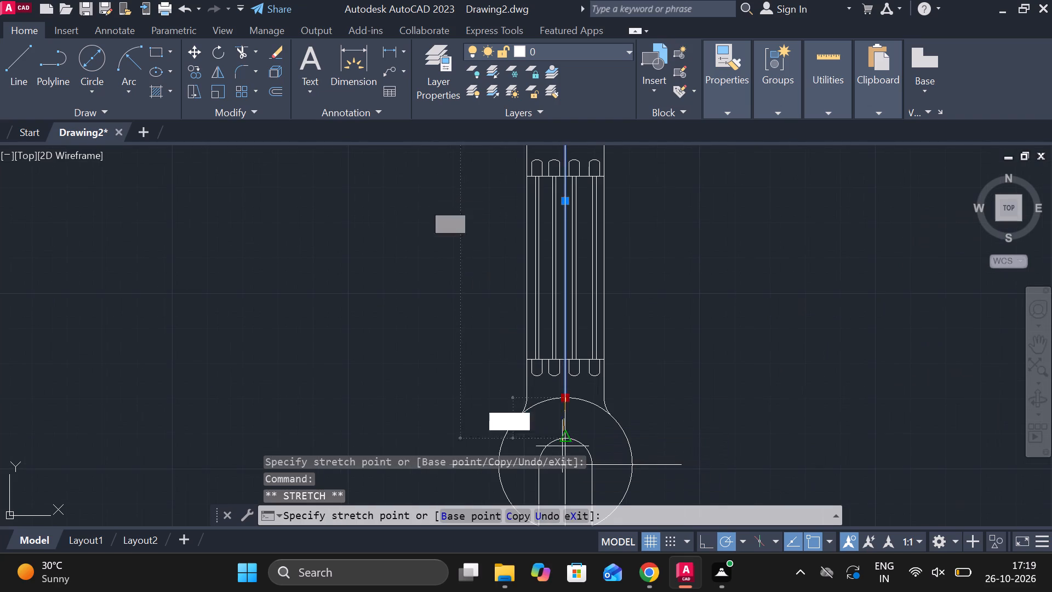
{"action": "scroll", "coordinate": [575, 458], "scroll_direction": "down", "scroll_amount": 3}
{"action": "scroll", "coordinate": [578, 494], "scroll_direction": "up", "scroll_amount": 3}
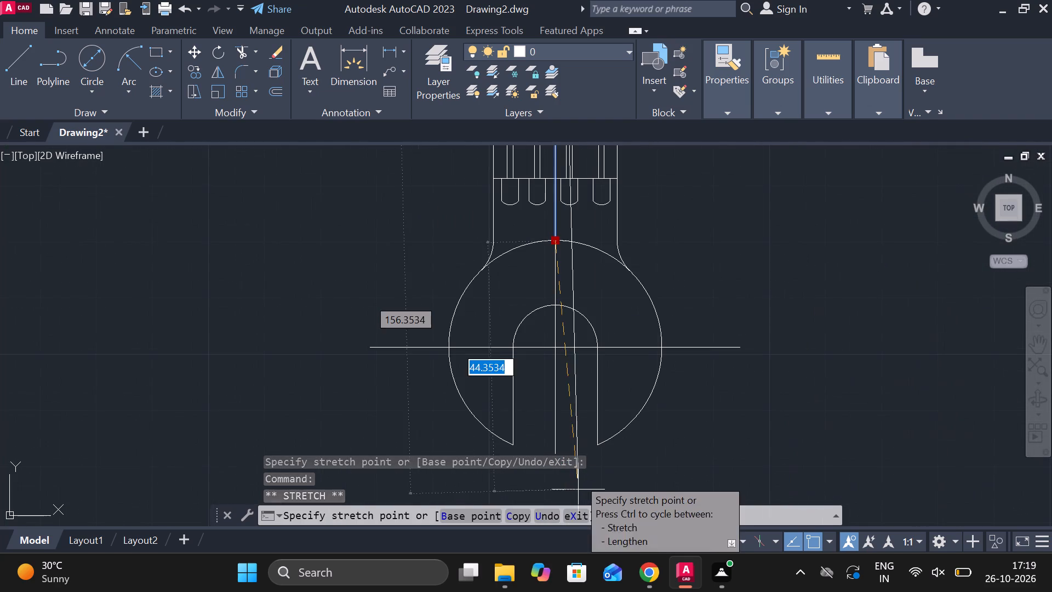
{"action": "left_click", "coordinate": [554, 447]}
{"action": "key", "text": "Escape"}
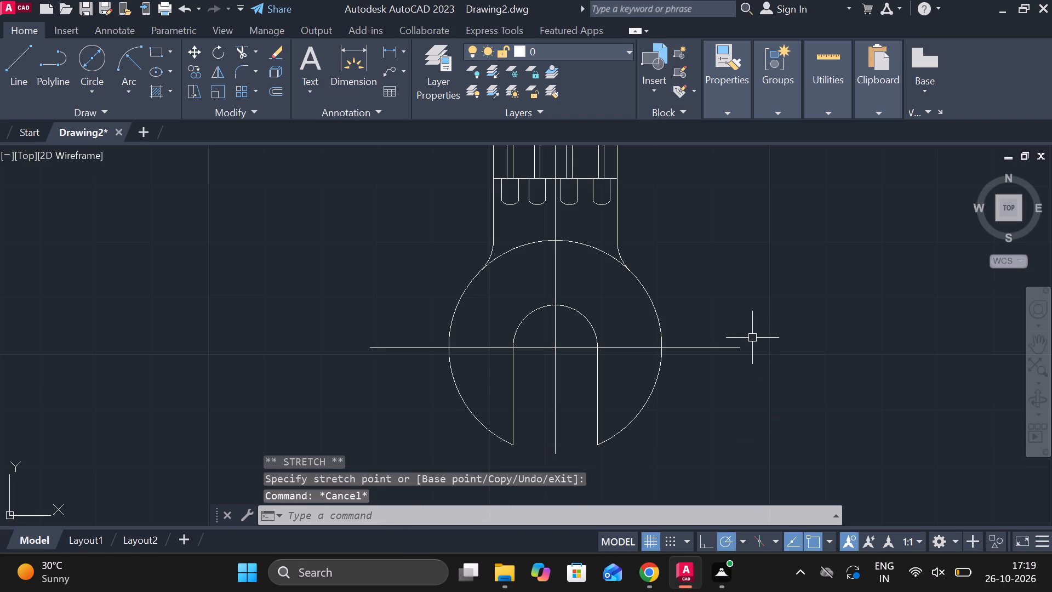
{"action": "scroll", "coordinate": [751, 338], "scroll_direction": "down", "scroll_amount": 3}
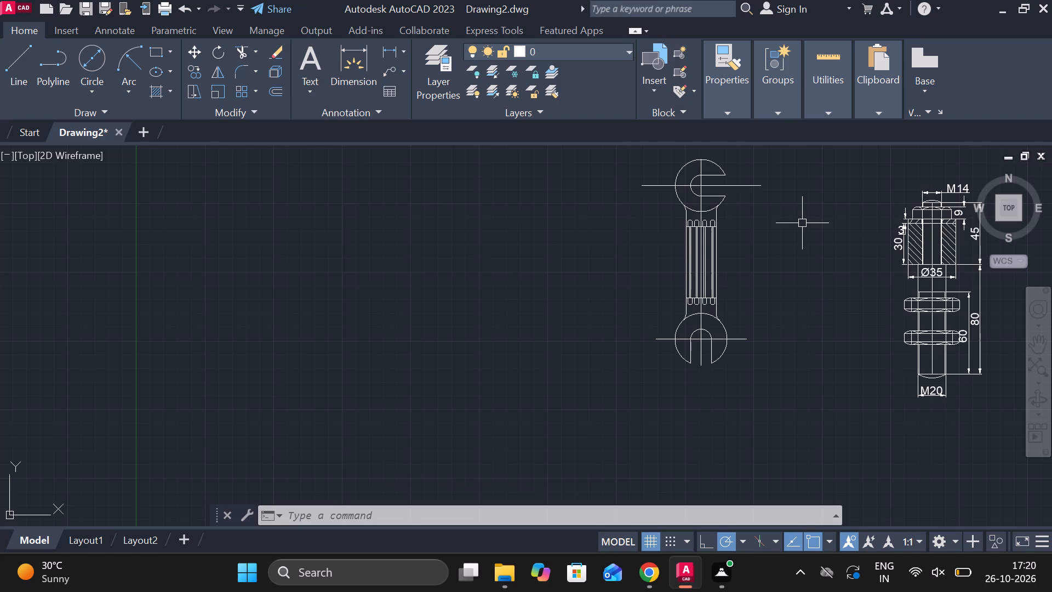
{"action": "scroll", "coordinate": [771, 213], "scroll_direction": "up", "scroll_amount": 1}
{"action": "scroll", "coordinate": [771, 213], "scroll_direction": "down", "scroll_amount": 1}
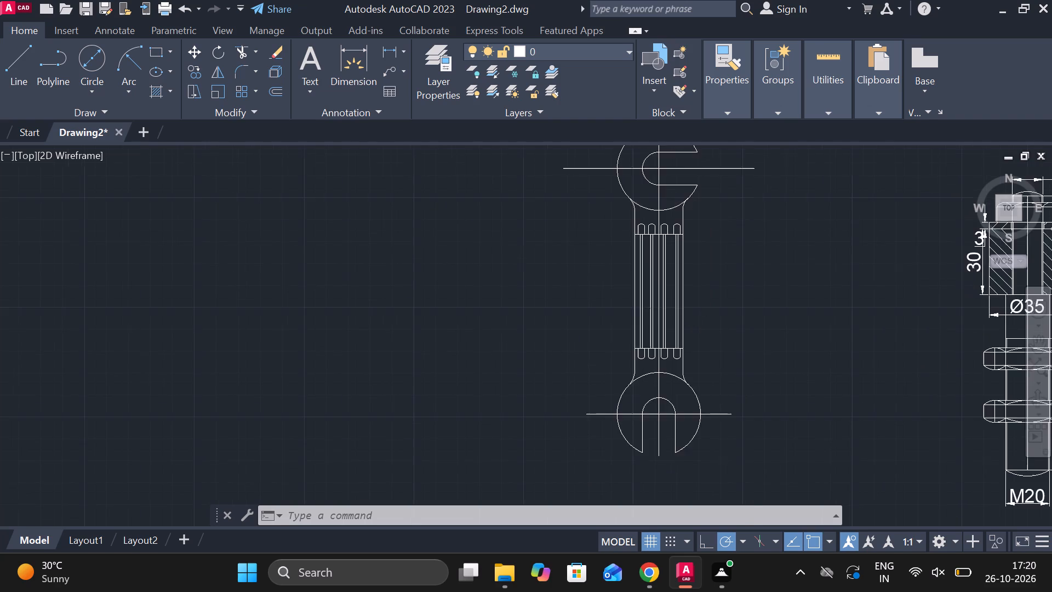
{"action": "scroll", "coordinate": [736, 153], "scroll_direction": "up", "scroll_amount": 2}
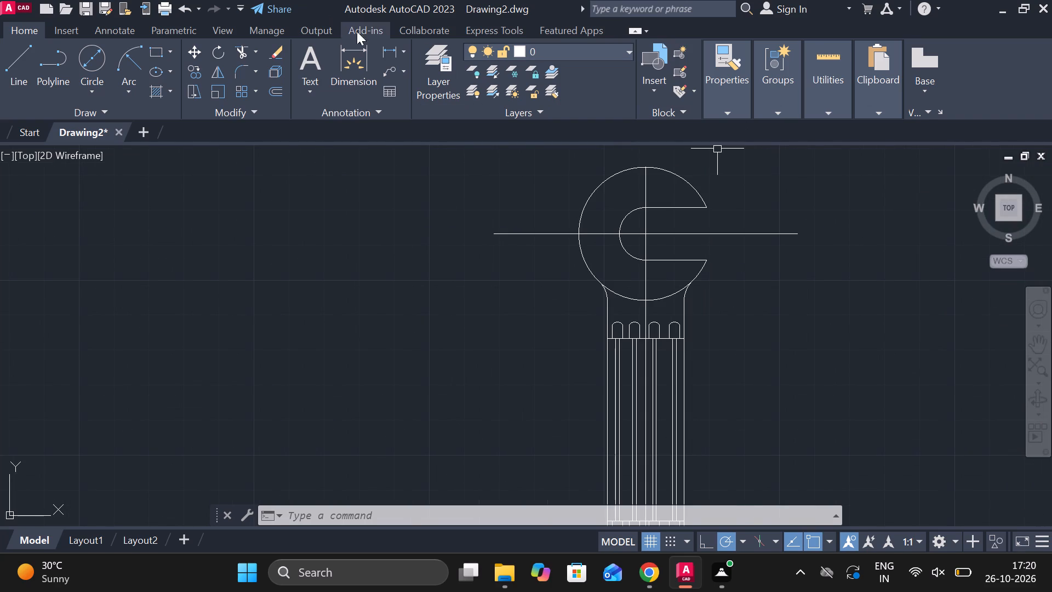
Add a vertical linear dimension across the open ends of the upper head's slot, placed to the right of the head.
{"action": "left_click", "coordinate": [395, 52]}
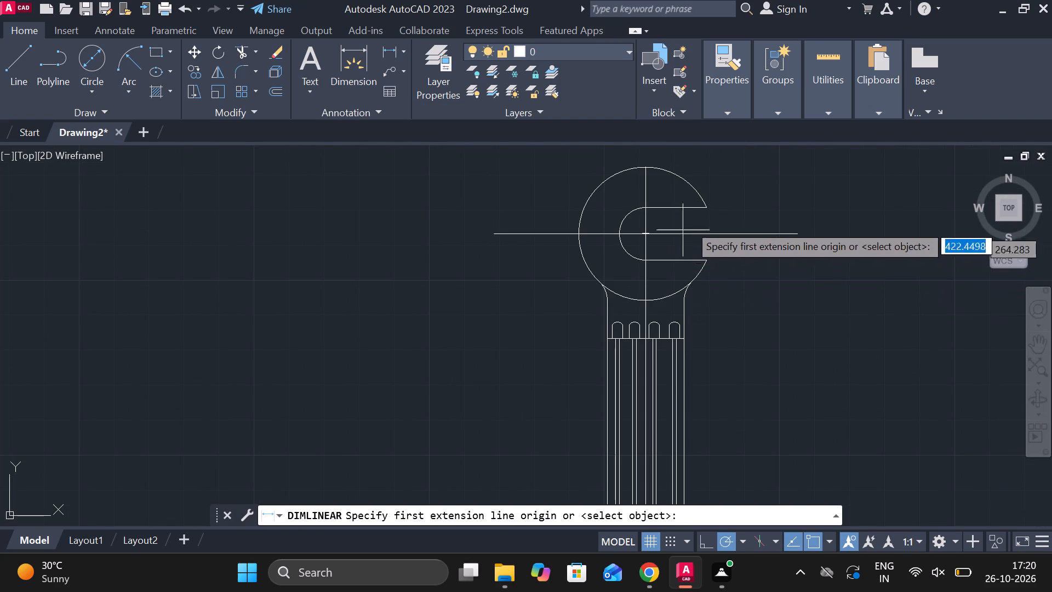
{"action": "left_click", "coordinate": [707, 212]}
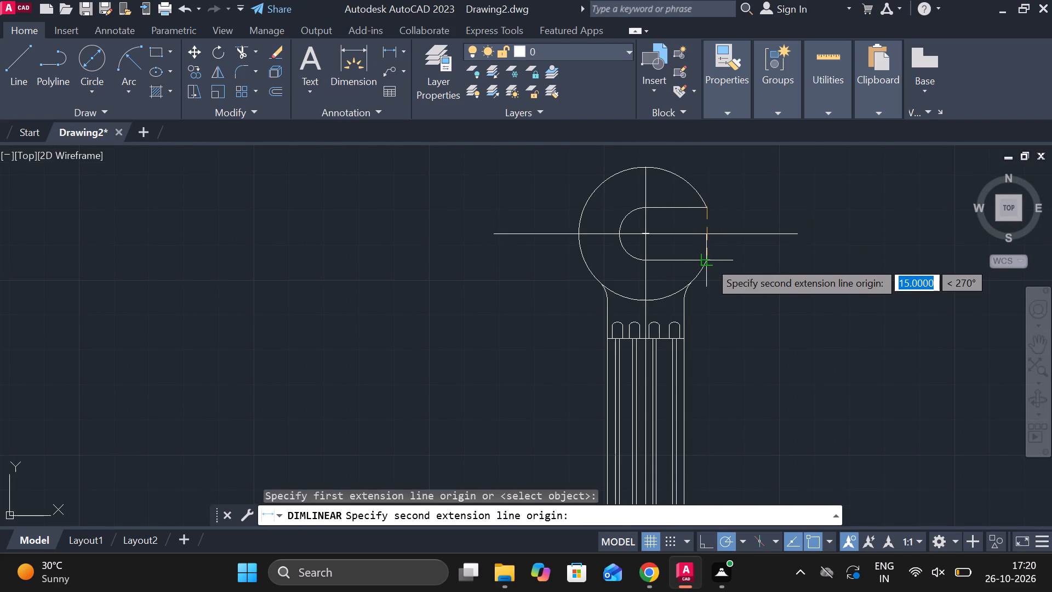
{"action": "left_click", "coordinate": [709, 261]}
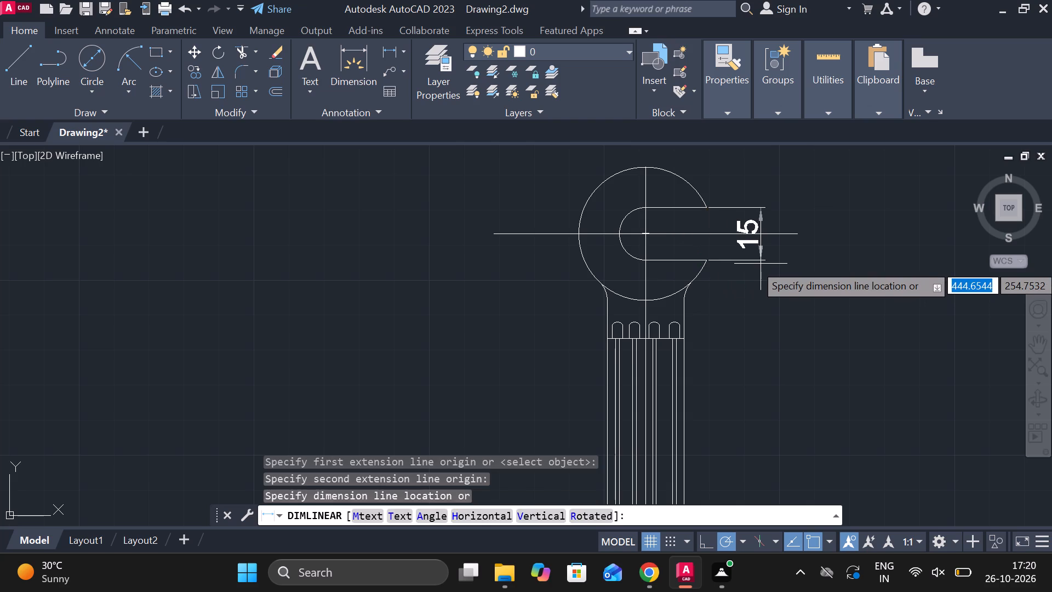
{"action": "left_click", "coordinate": [756, 264]}
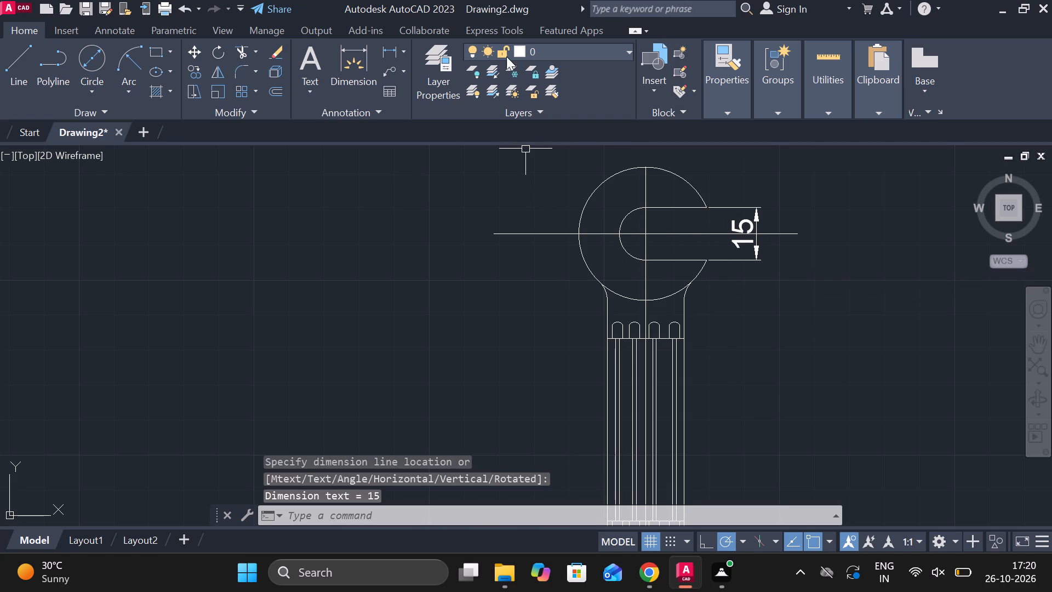
Dimension the vertical distance from the upper head's centre to the handle's upper cross line, placed left of the wrench.
{"action": "left_click", "coordinate": [388, 50]}
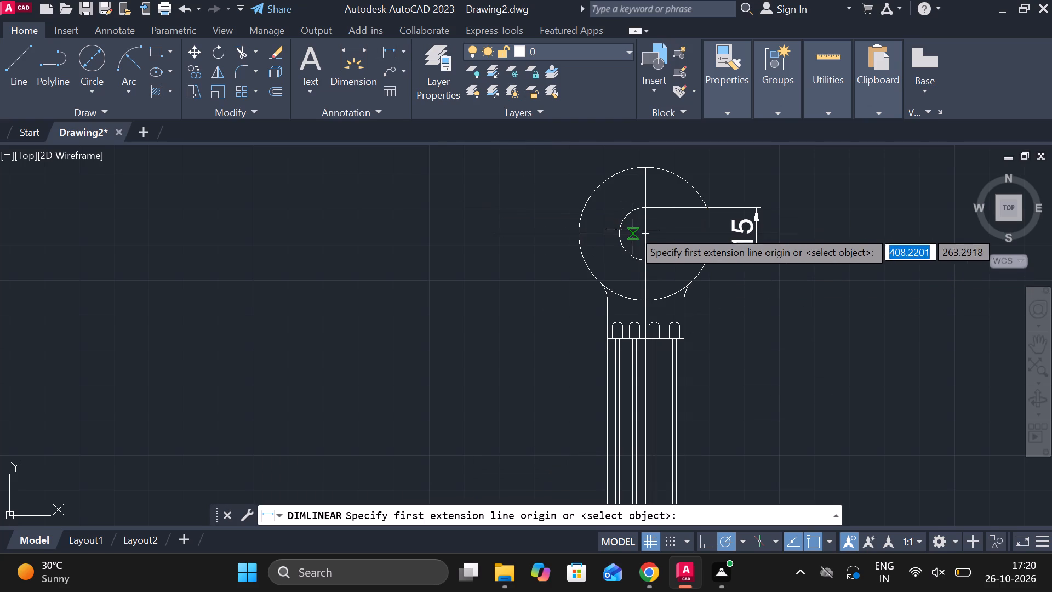
{"action": "left_click", "coordinate": [647, 234]}
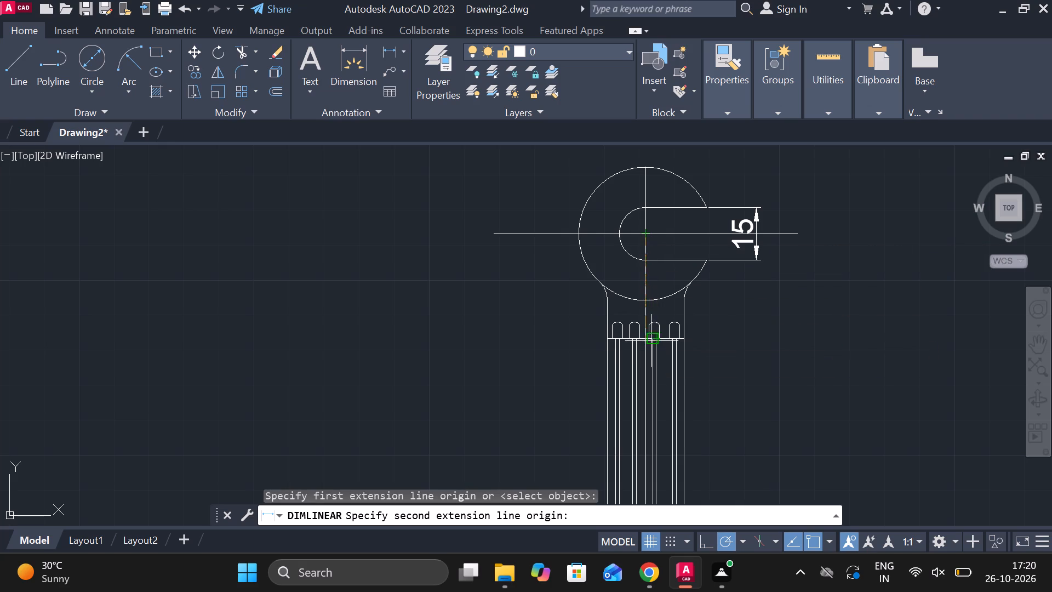
{"action": "scroll", "coordinate": [644, 342], "scroll_direction": "up", "scroll_amount": 4}
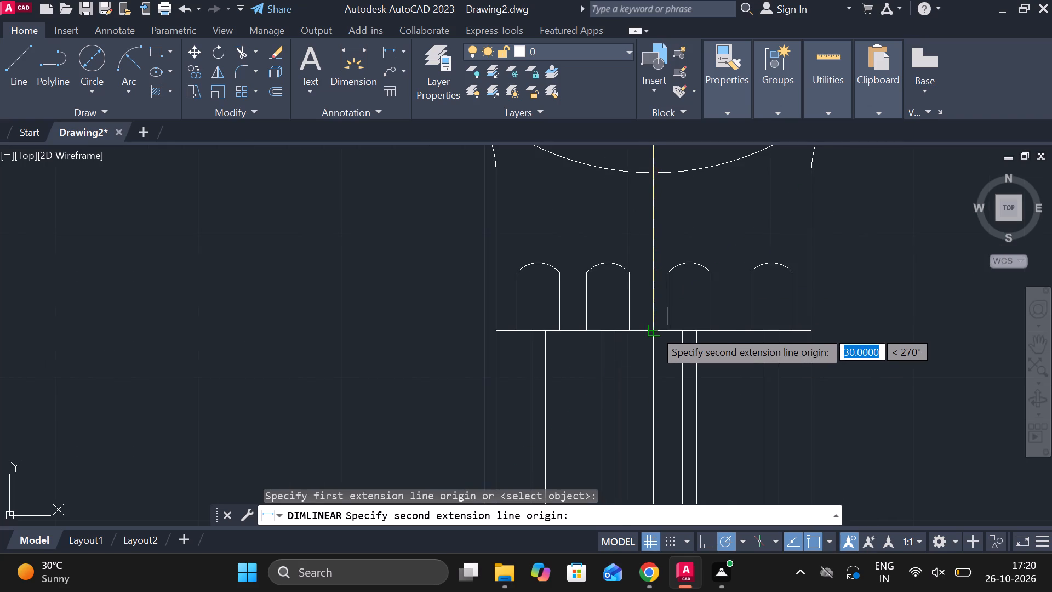
{"action": "left_click", "coordinate": [654, 330]}
{"action": "scroll", "coordinate": [421, 299], "scroll_direction": "down", "scroll_amount": 3}
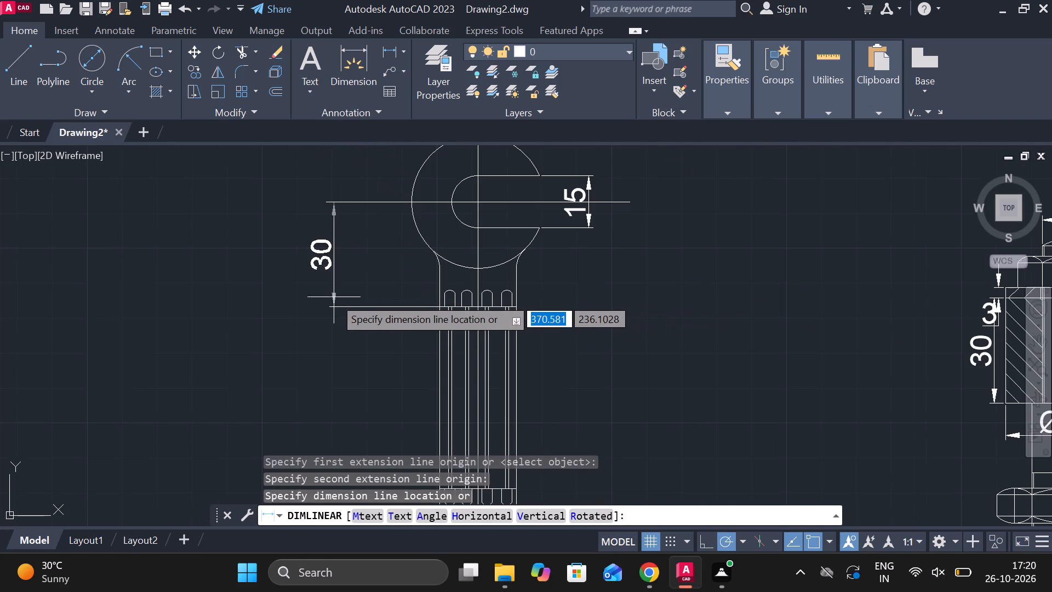
{"action": "left_click", "coordinate": [348, 298]}
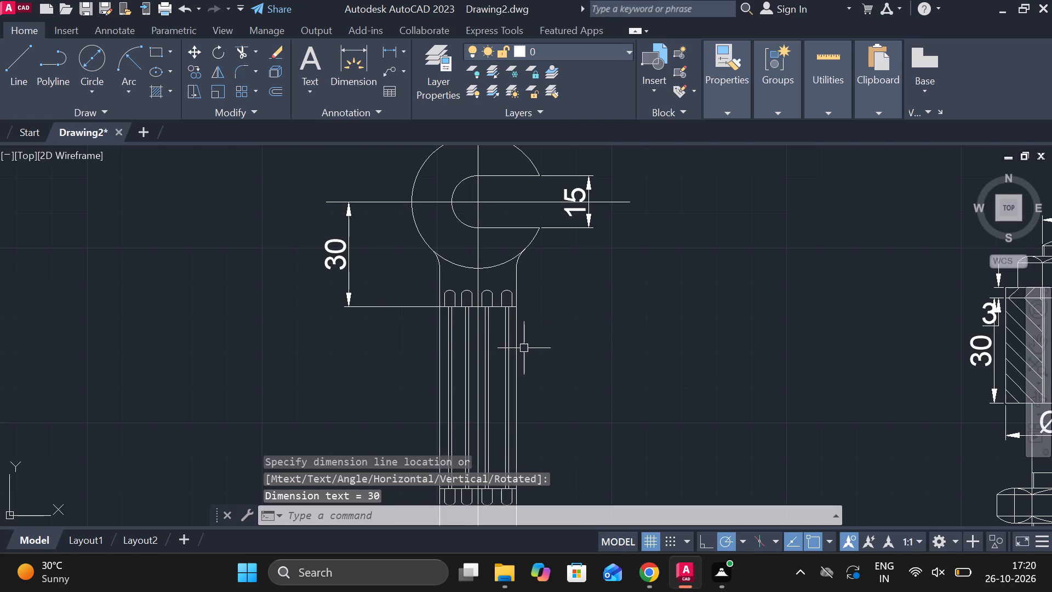
Dimension the vertical distance from the lower head's centre to the handle's lower cross line, placed left of the wrench.
{"action": "scroll", "coordinate": [482, 337], "scroll_direction": "down", "scroll_amount": 2}
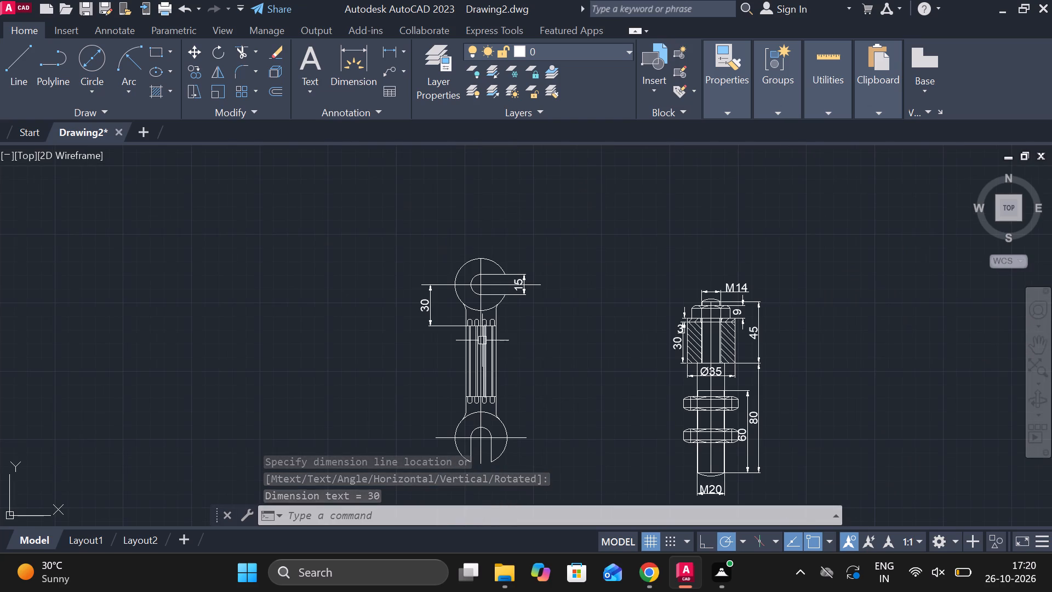
{"action": "scroll", "coordinate": [593, 373], "scroll_direction": "down", "scroll_amount": 2}
{"action": "scroll", "coordinate": [593, 395], "scroll_direction": "up", "scroll_amount": 3}
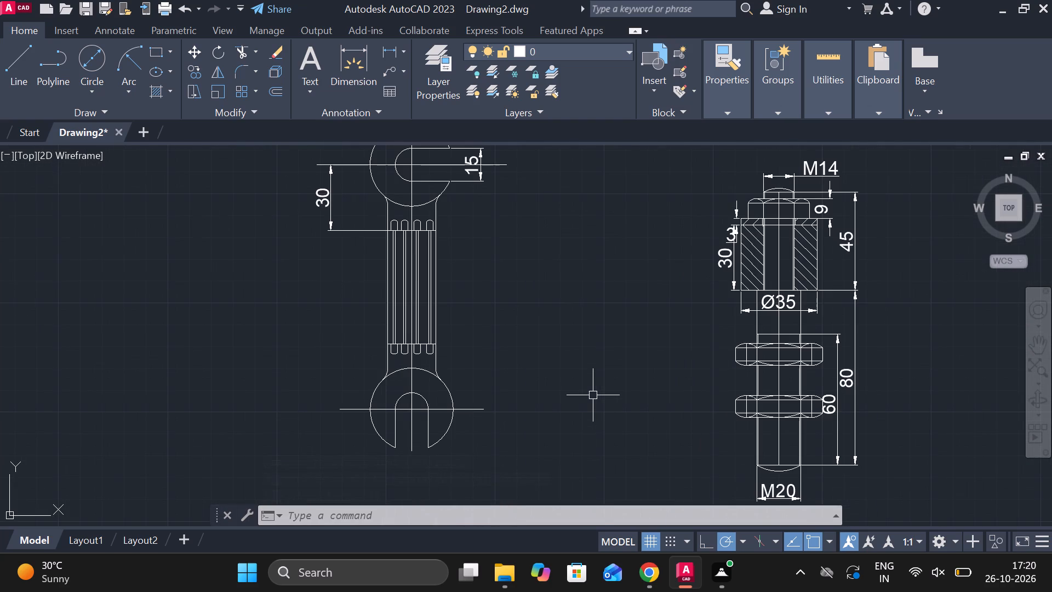
{"action": "left_click", "coordinate": [385, 50]}
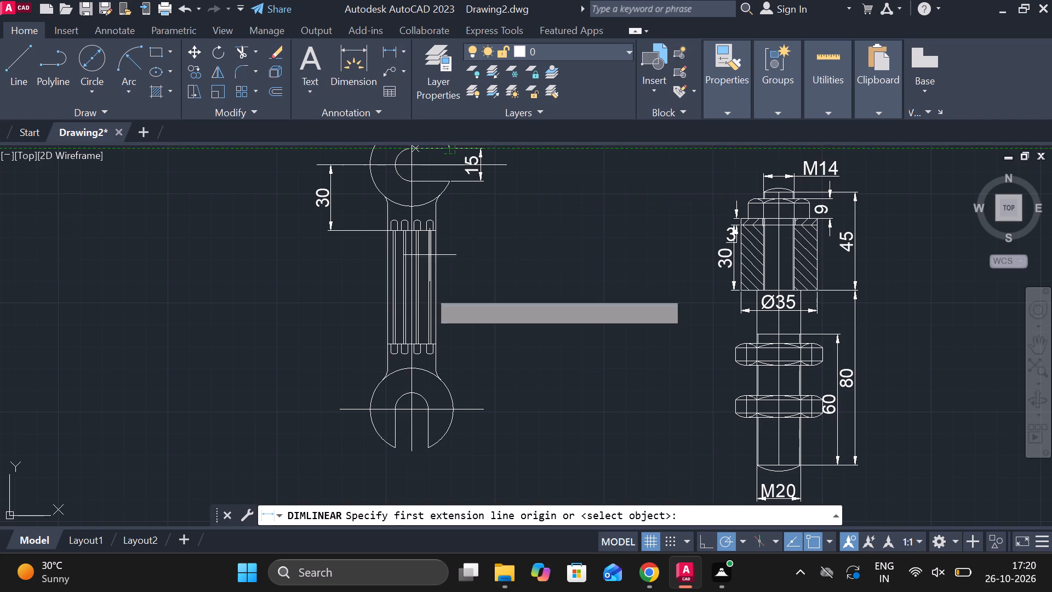
{"action": "left_click", "coordinate": [409, 404]}
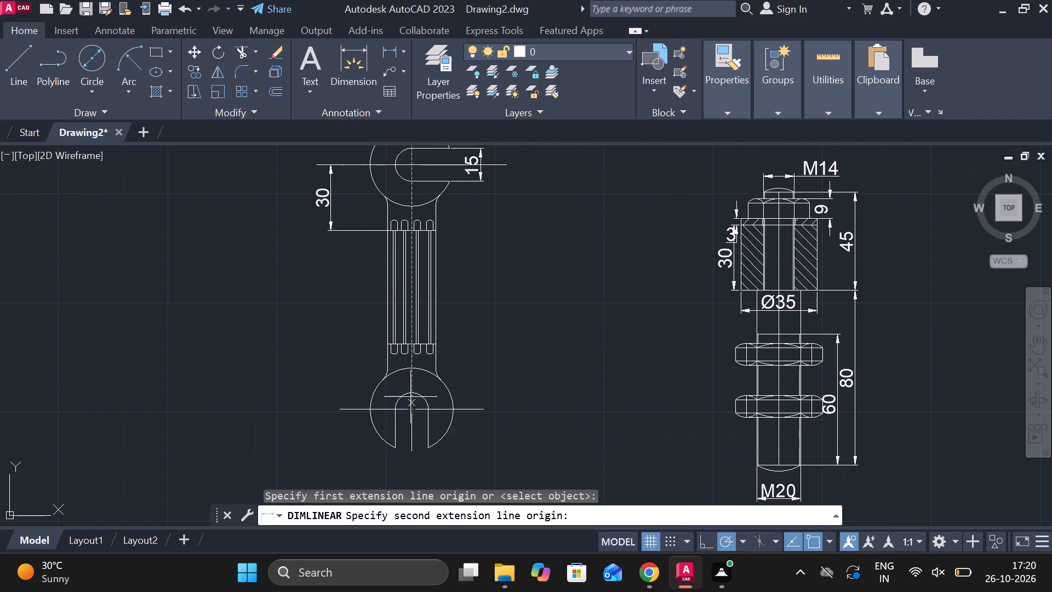
{"action": "scroll", "coordinate": [415, 345], "scroll_direction": "up", "scroll_amount": 3}
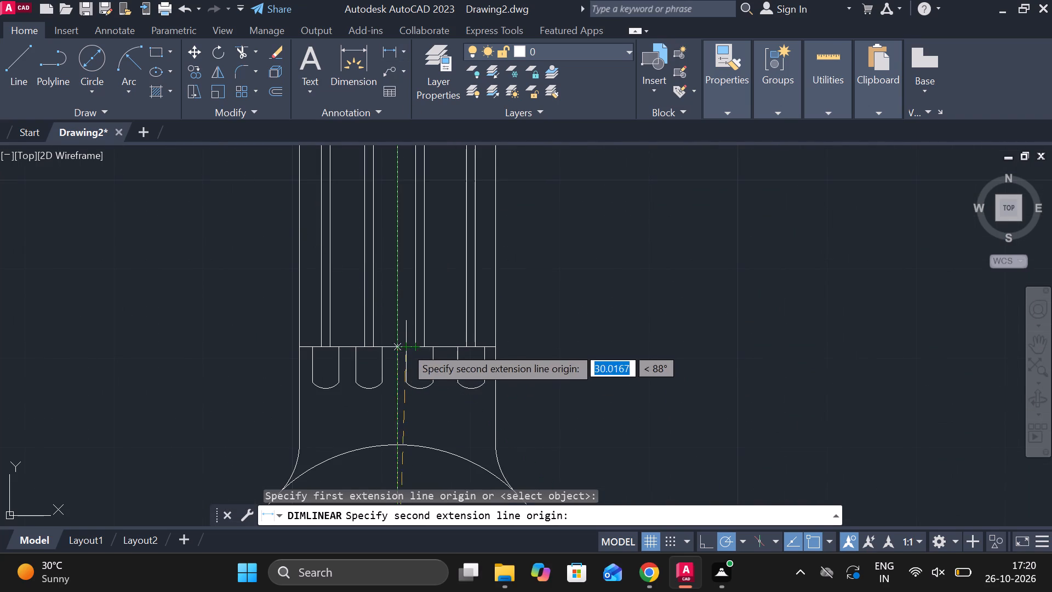
{"action": "left_click", "coordinate": [399, 346]}
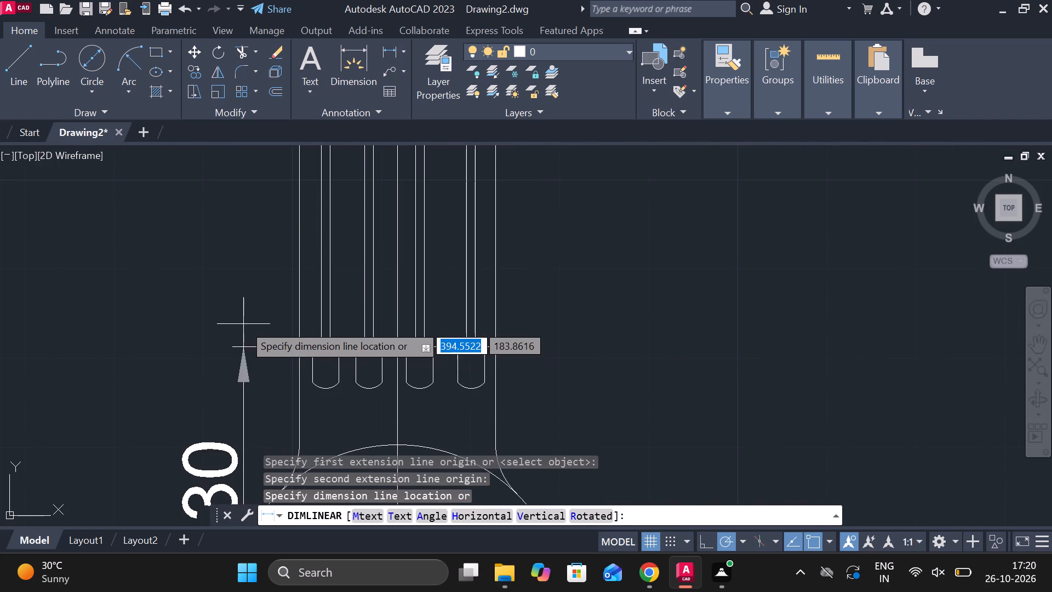
{"action": "scroll", "coordinate": [243, 324], "scroll_direction": "down", "scroll_amount": 3}
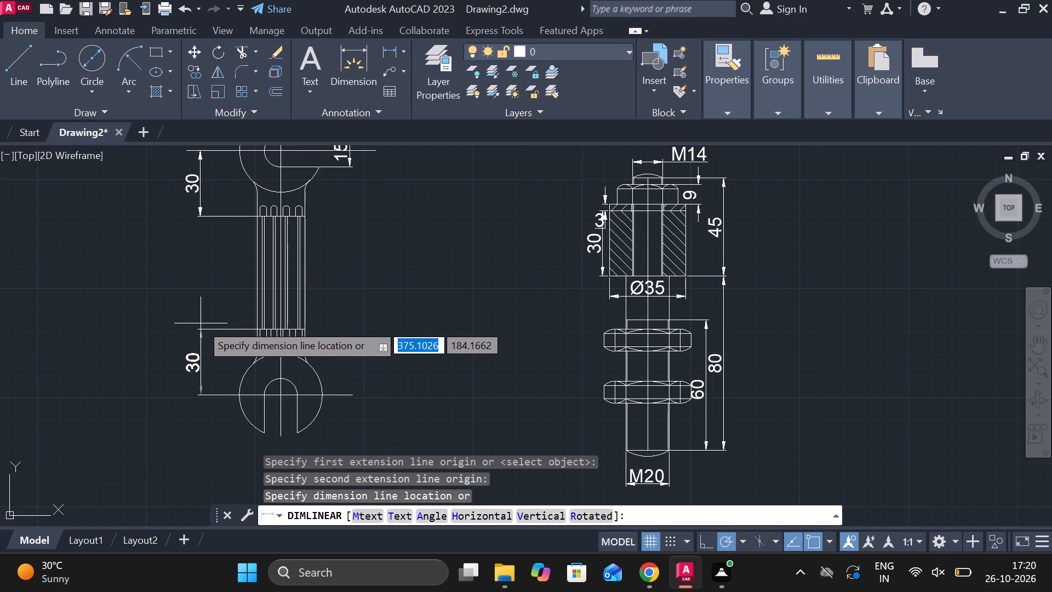
{"action": "left_click", "coordinate": [201, 323]}
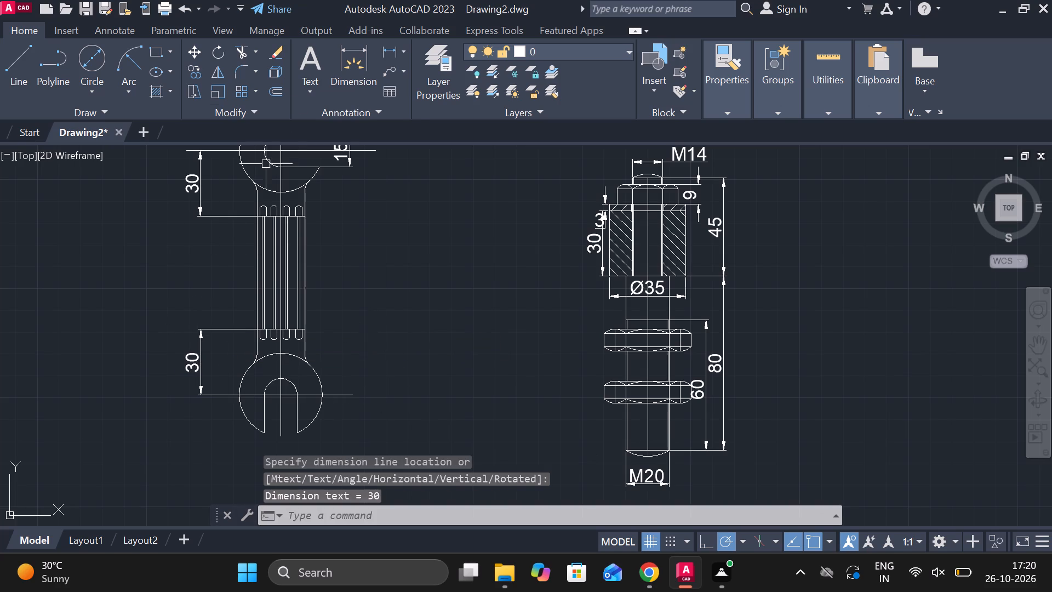
Add a horizontal linear dimension across the open ends of the lower head's slot, placed below the head.
{"action": "left_click", "coordinate": [392, 50]}
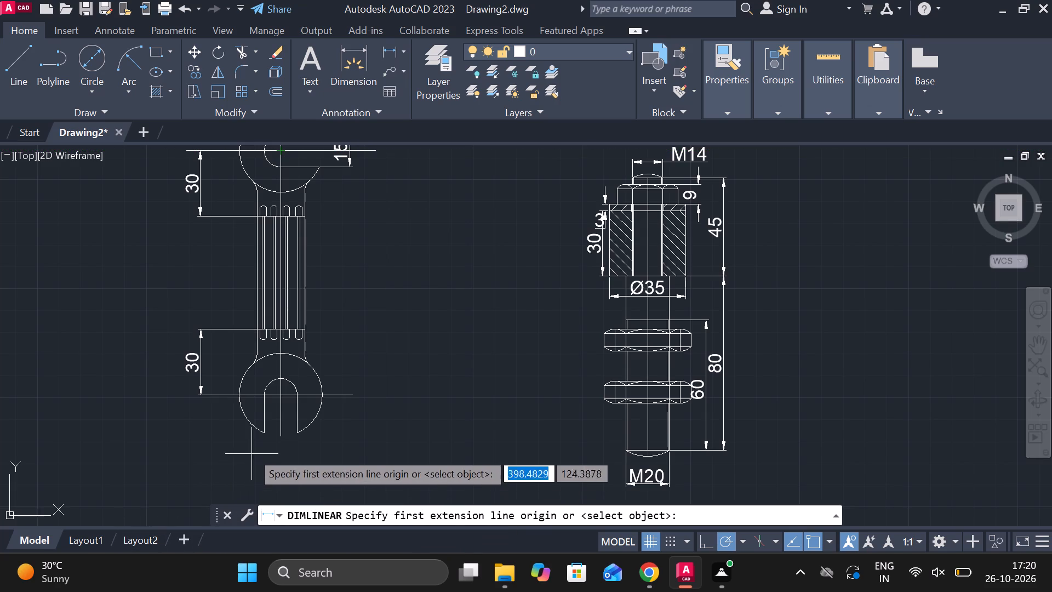
{"action": "left_click", "coordinate": [262, 432]}
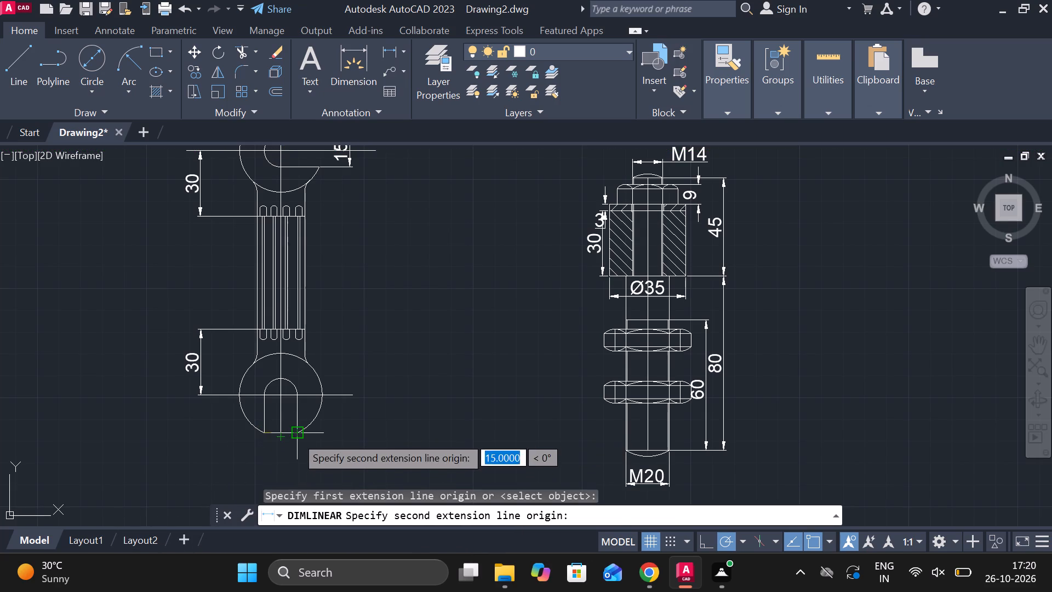
{"action": "left_click", "coordinate": [295, 431]}
{"action": "scroll", "coordinate": [340, 352], "scroll_direction": "down", "scroll_amount": 2}
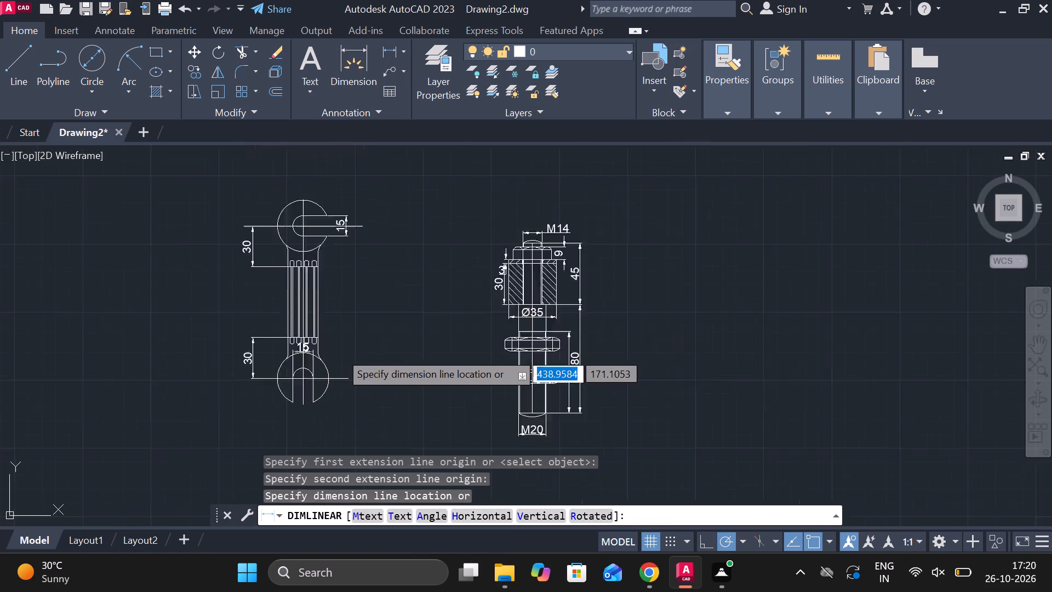
{"action": "left_click", "coordinate": [316, 405]}
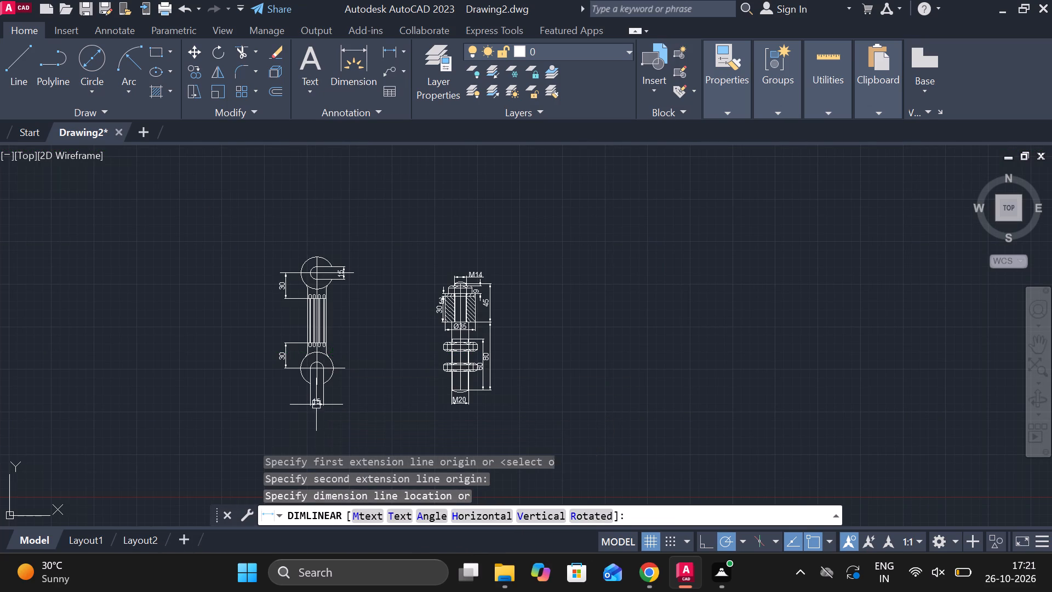
Add a diameter dimension to the lower head's outer arc, with its text placed below and to the left of the head.
{"action": "scroll", "coordinate": [342, 374], "scroll_direction": "up", "scroll_amount": 2}
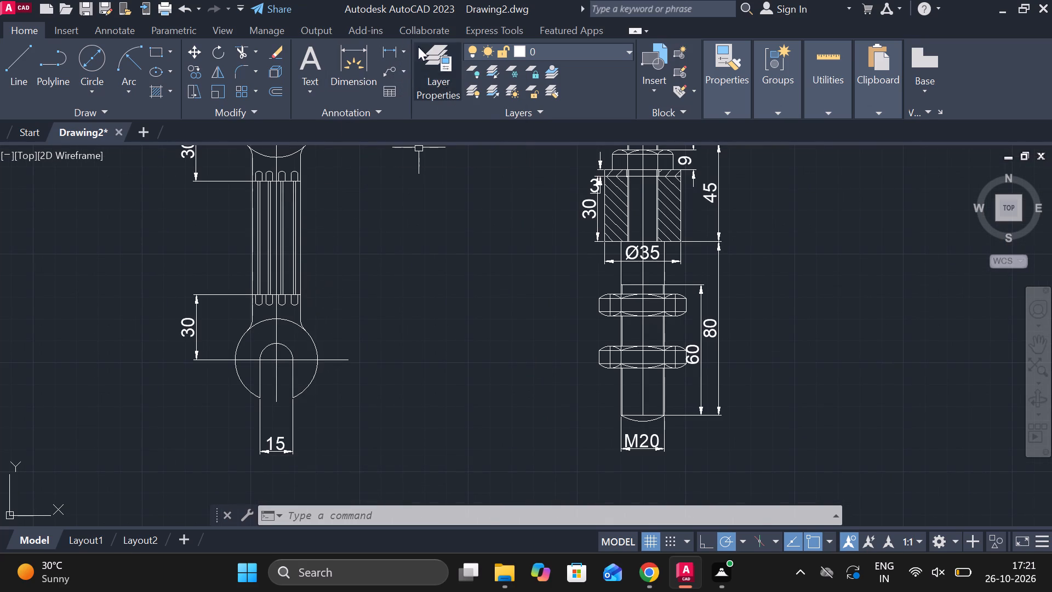
{"action": "left_click", "coordinate": [402, 53]}
{"action": "left_click", "coordinate": [435, 253]}
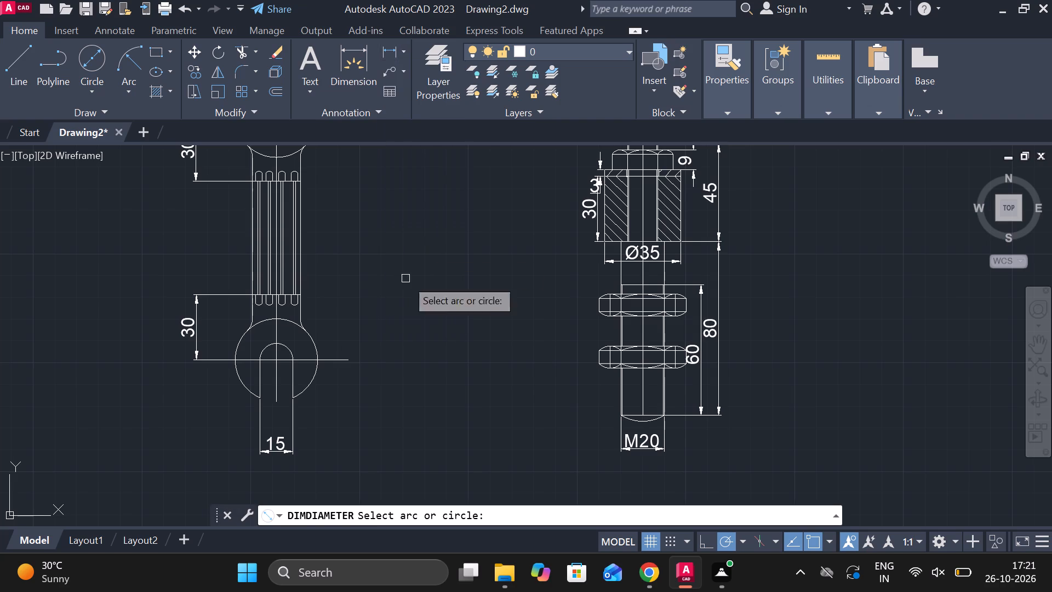
{"action": "left_click", "coordinate": [316, 347]}
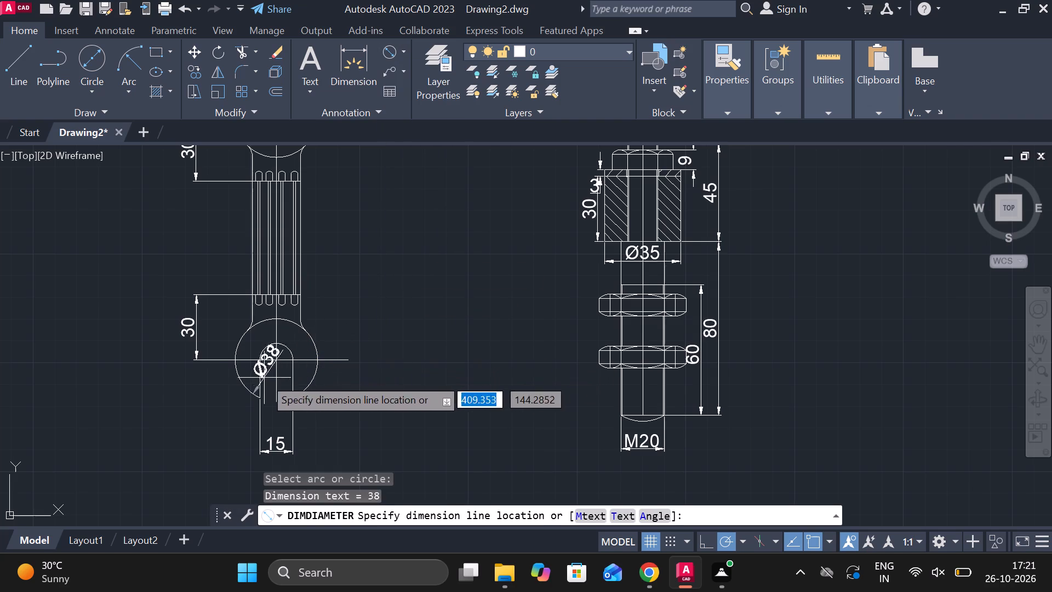
{"action": "left_click", "coordinate": [204, 413]}
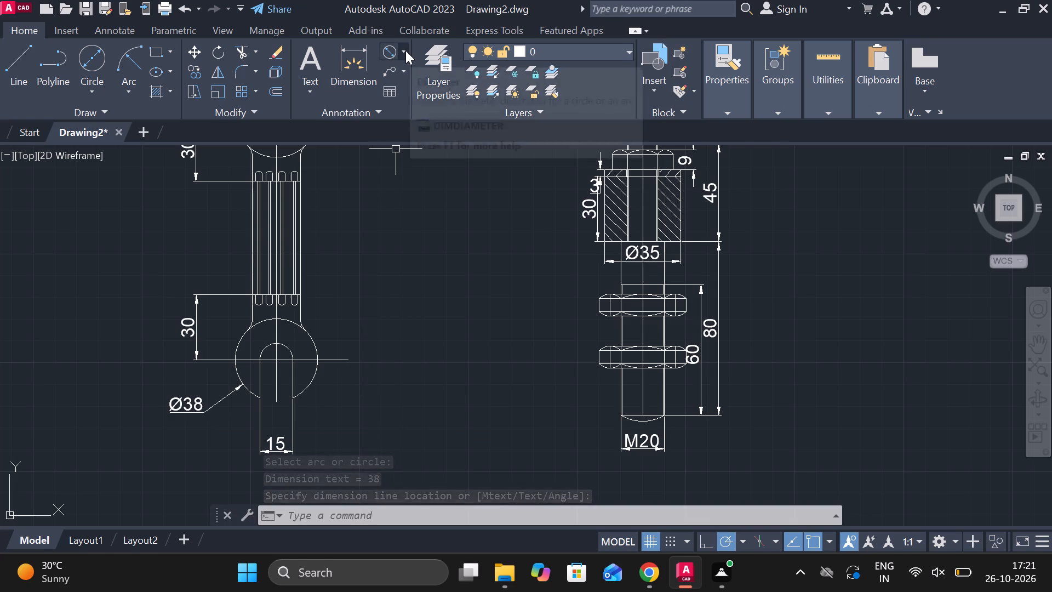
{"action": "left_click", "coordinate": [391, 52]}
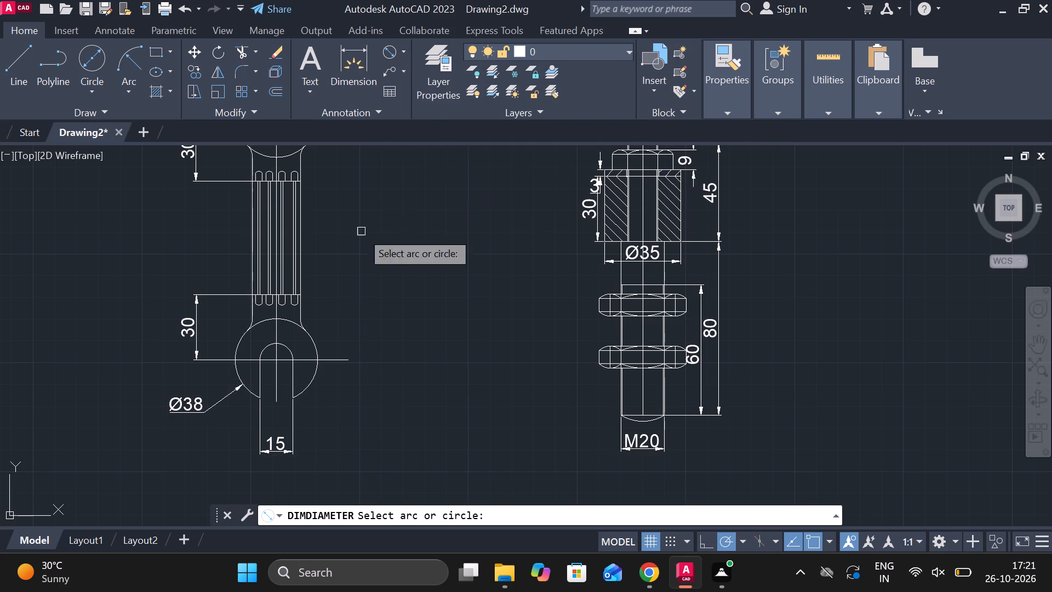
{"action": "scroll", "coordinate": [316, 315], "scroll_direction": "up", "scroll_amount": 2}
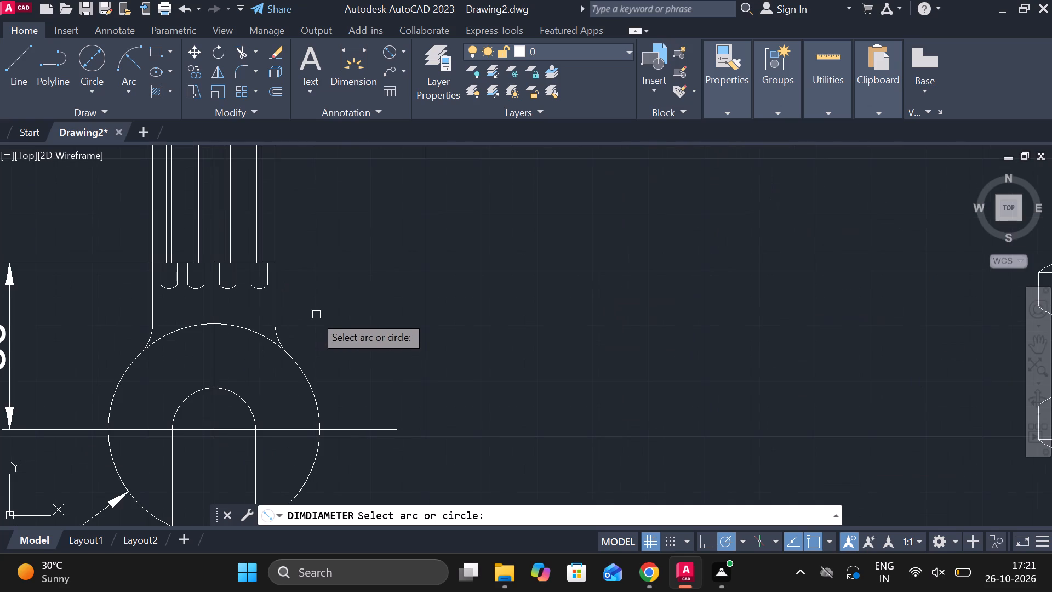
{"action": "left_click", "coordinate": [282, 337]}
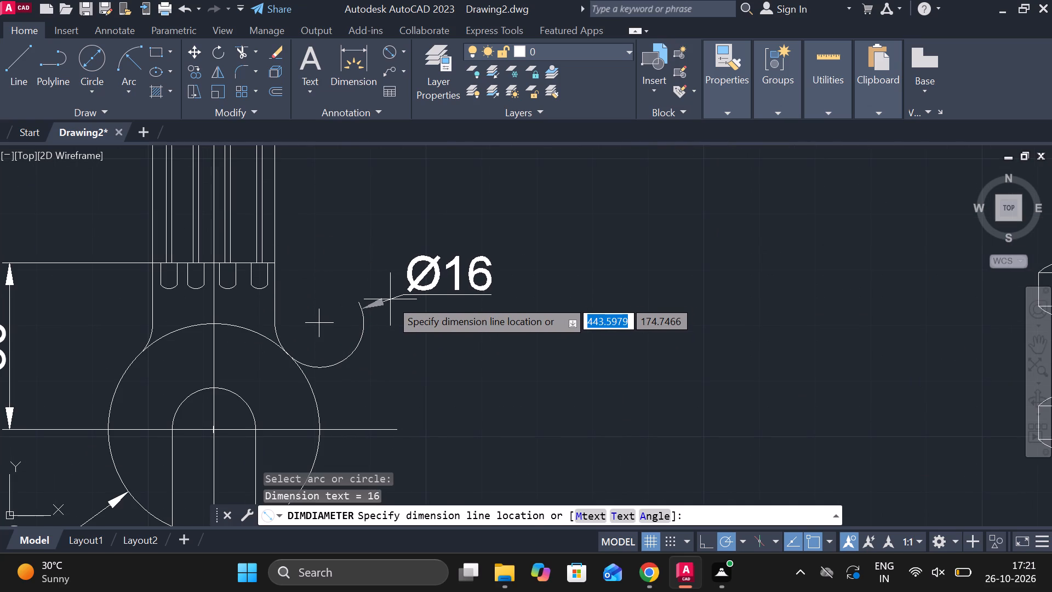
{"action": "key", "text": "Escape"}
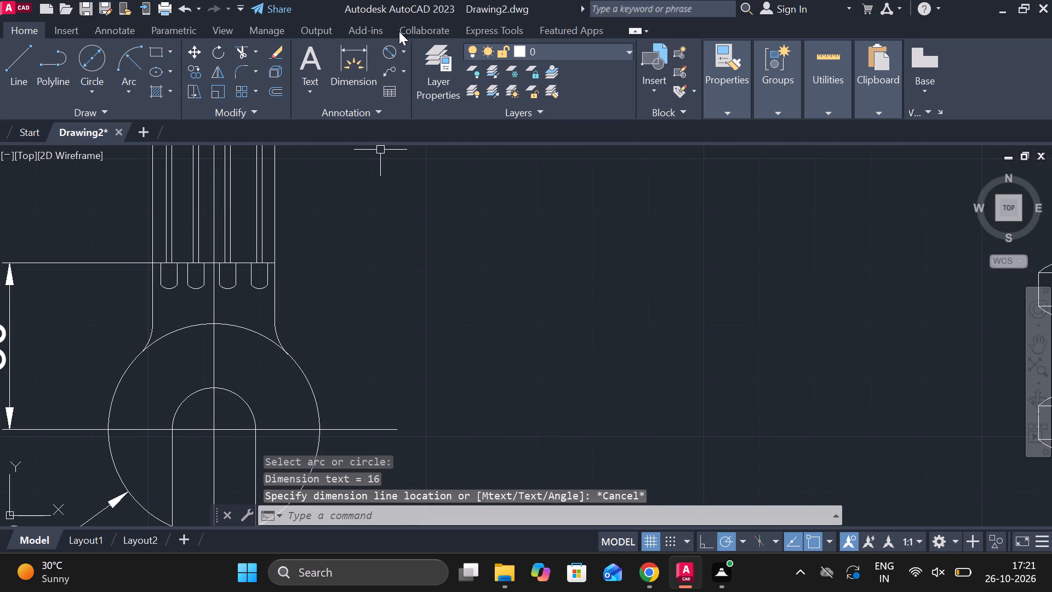
Add a radius dimension to the right-hand fillet between the handle and the lower head, with its text outside the wrench.
{"action": "left_click", "coordinate": [400, 47]}
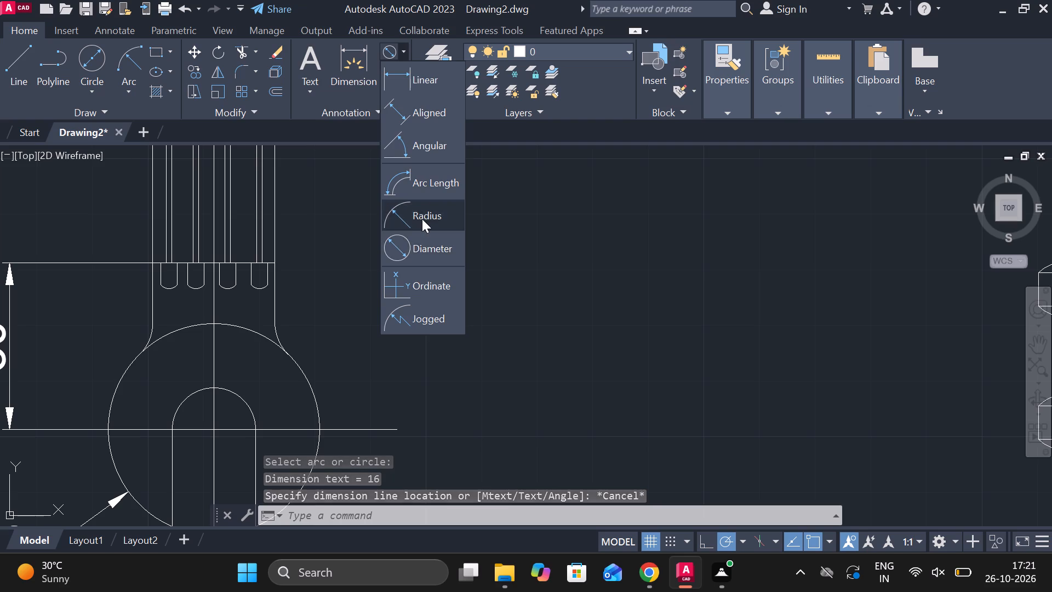
{"action": "left_click", "coordinate": [422, 219]}
{"action": "left_click", "coordinate": [279, 337]}
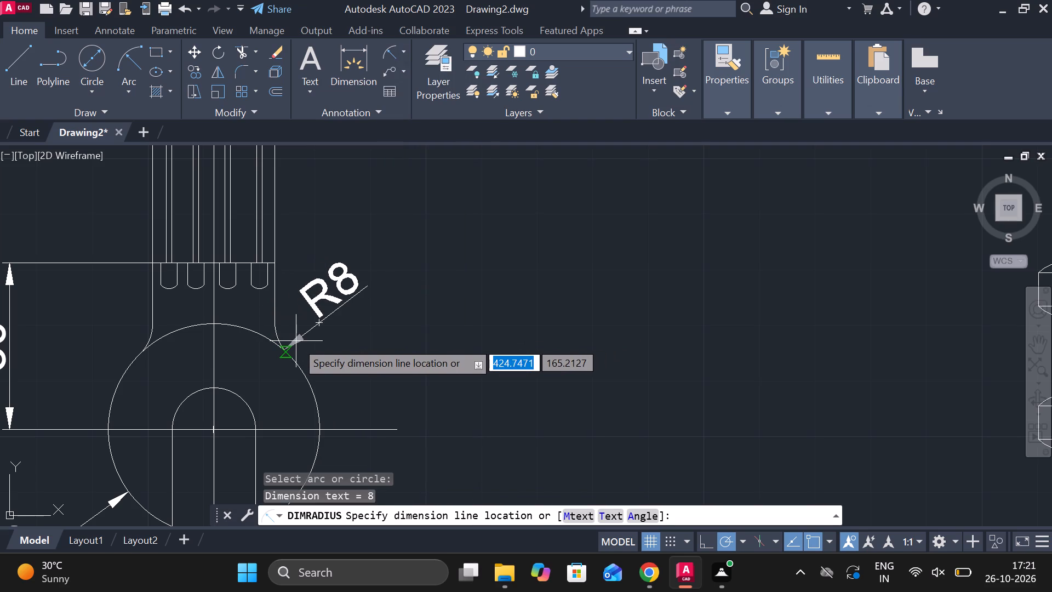
{"action": "left_click", "coordinate": [293, 332]}
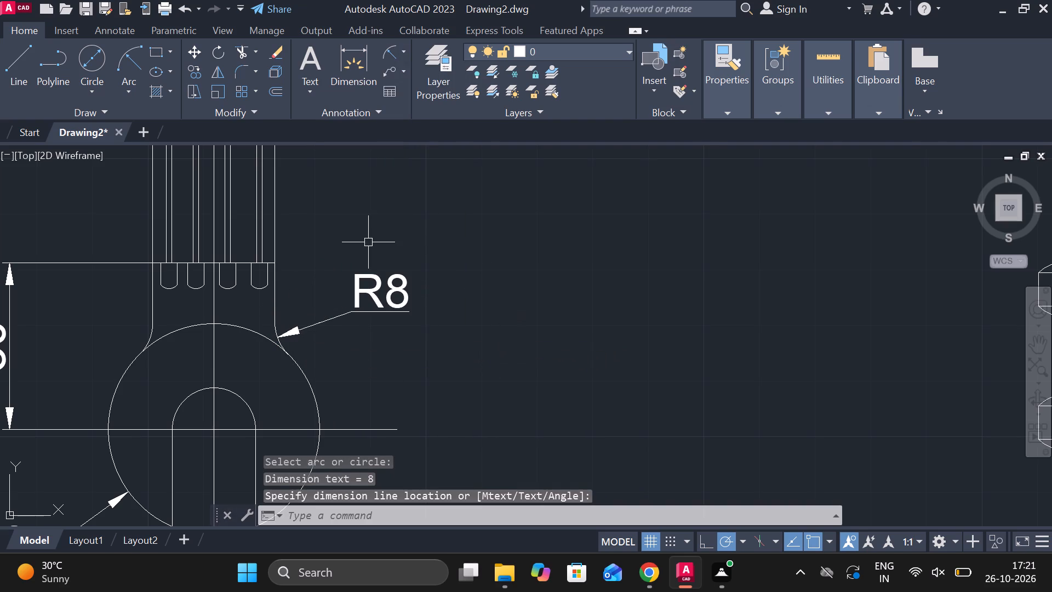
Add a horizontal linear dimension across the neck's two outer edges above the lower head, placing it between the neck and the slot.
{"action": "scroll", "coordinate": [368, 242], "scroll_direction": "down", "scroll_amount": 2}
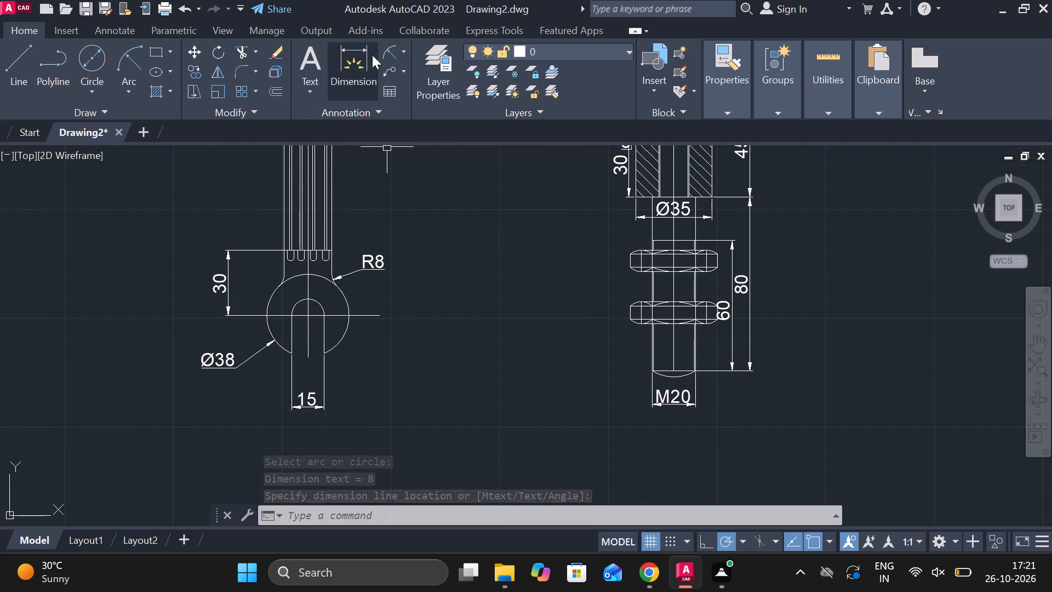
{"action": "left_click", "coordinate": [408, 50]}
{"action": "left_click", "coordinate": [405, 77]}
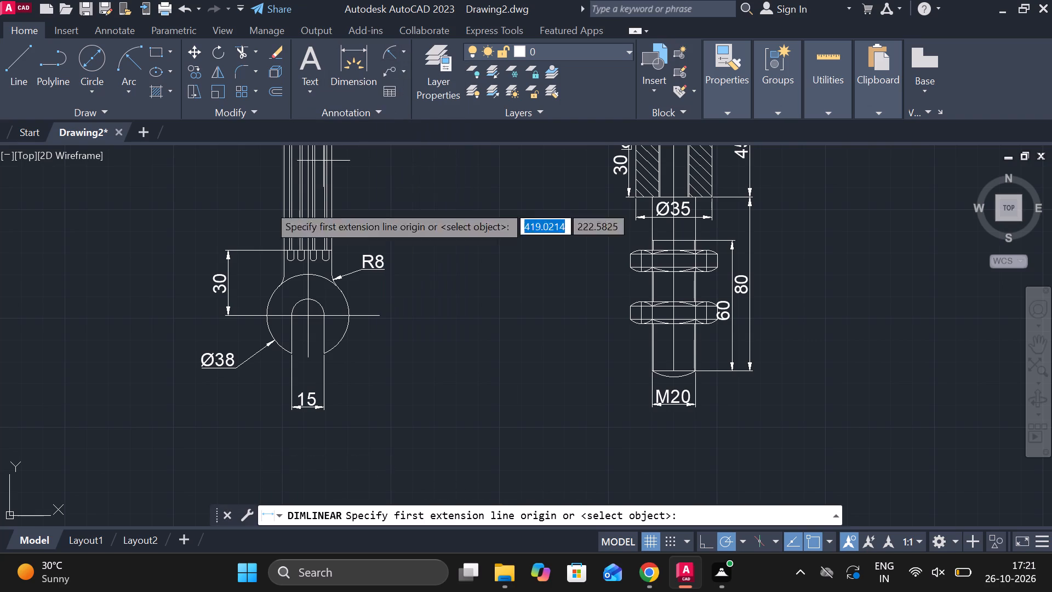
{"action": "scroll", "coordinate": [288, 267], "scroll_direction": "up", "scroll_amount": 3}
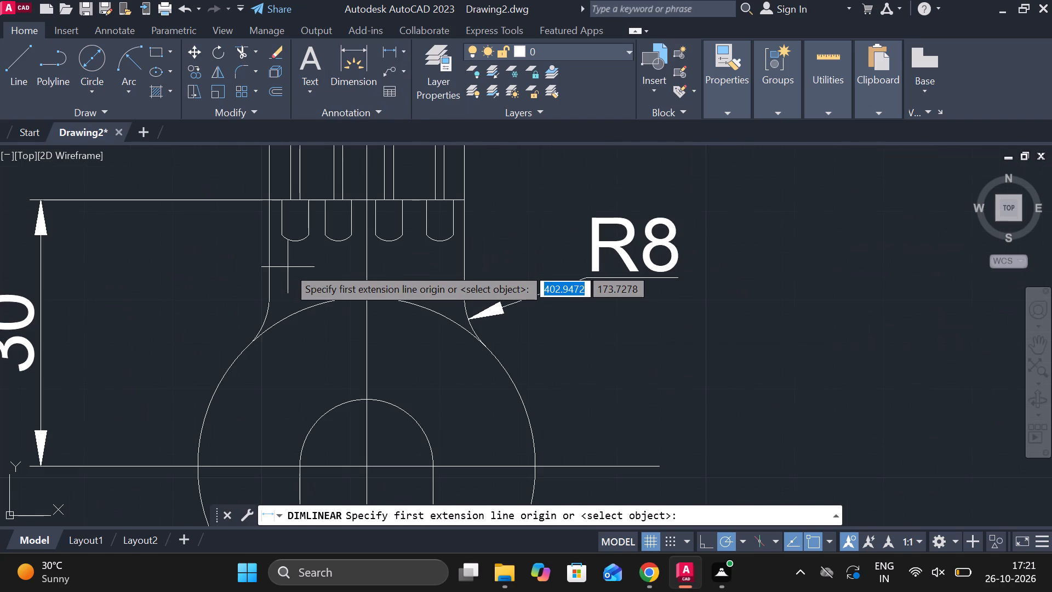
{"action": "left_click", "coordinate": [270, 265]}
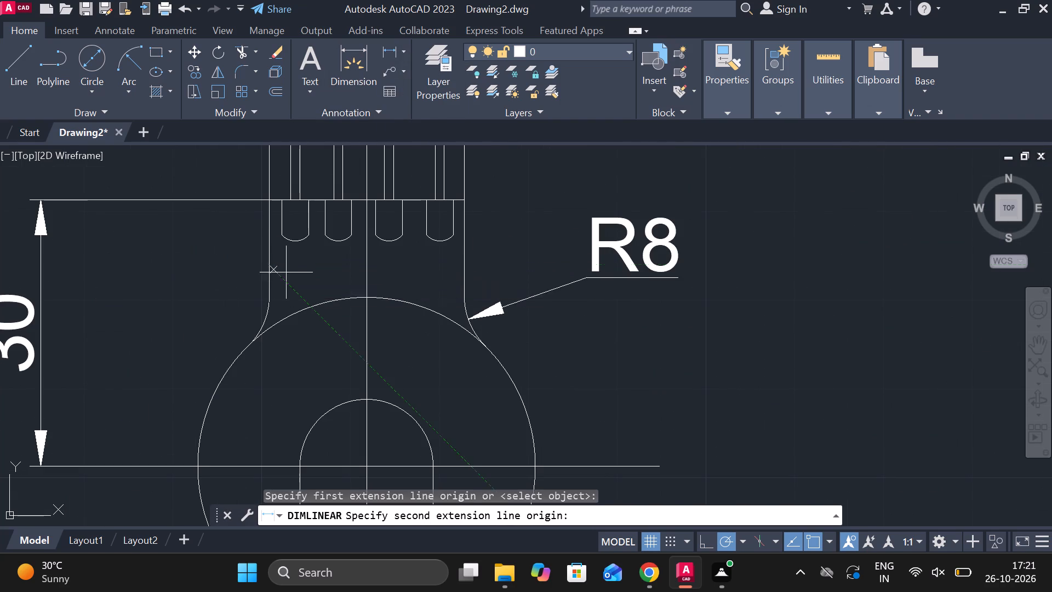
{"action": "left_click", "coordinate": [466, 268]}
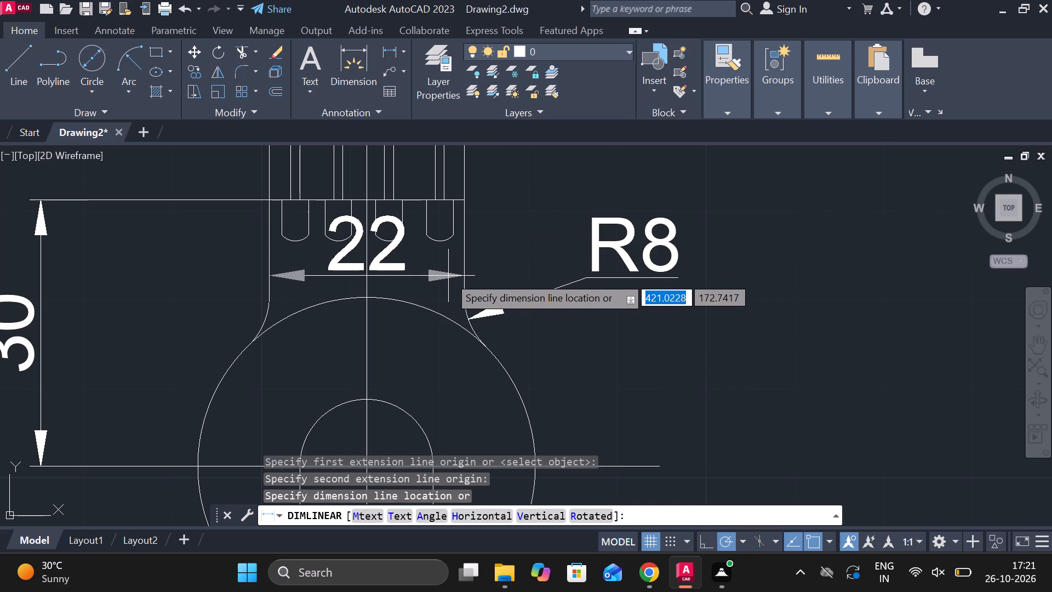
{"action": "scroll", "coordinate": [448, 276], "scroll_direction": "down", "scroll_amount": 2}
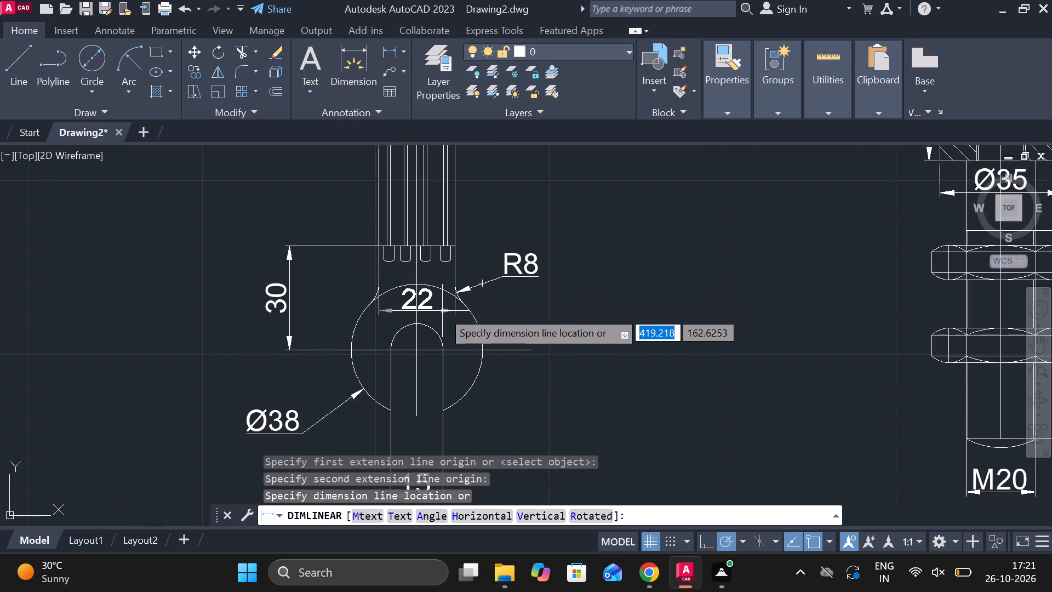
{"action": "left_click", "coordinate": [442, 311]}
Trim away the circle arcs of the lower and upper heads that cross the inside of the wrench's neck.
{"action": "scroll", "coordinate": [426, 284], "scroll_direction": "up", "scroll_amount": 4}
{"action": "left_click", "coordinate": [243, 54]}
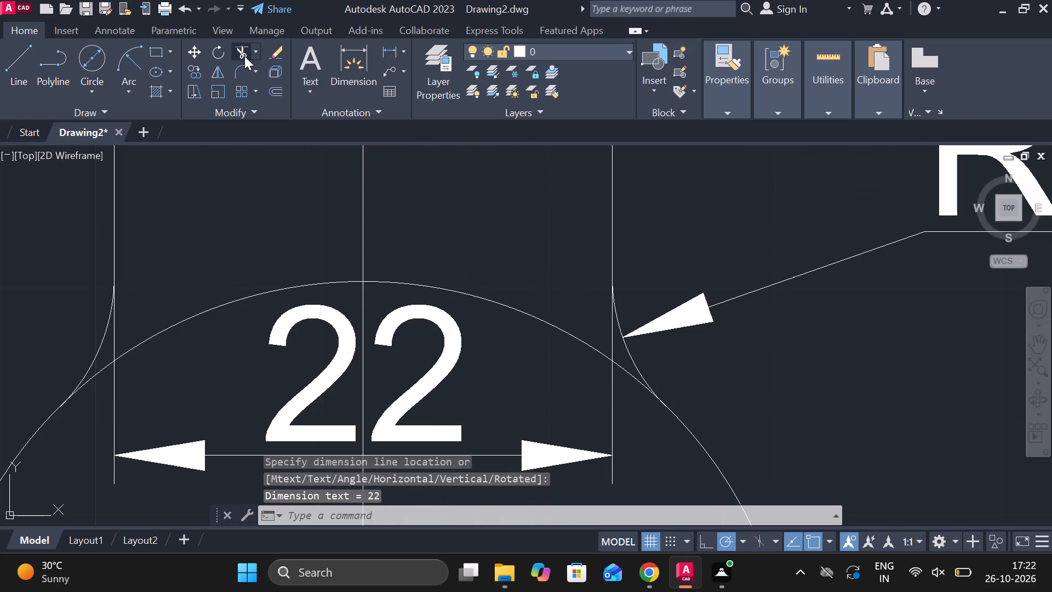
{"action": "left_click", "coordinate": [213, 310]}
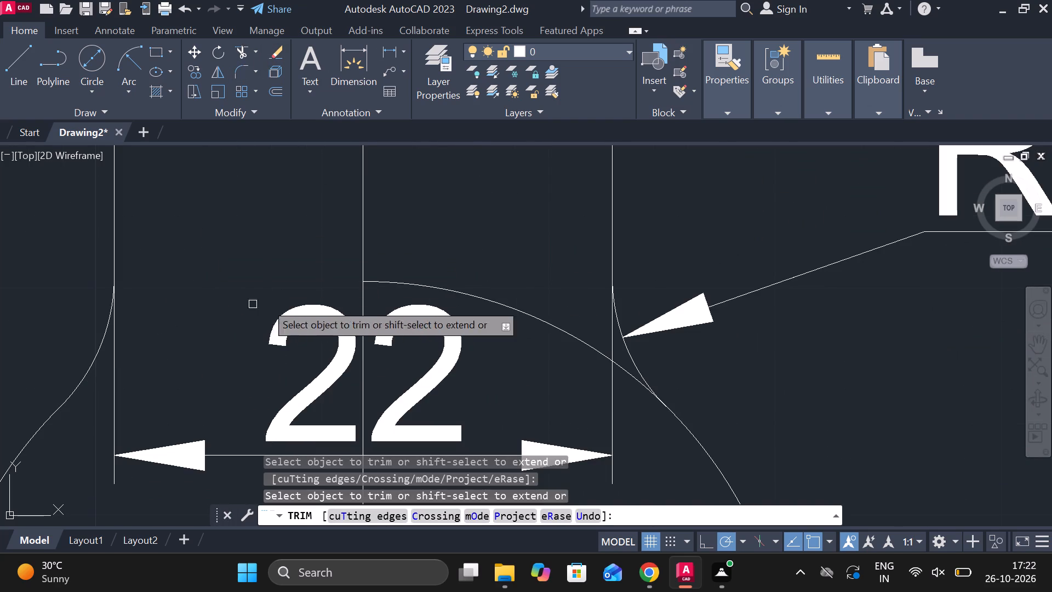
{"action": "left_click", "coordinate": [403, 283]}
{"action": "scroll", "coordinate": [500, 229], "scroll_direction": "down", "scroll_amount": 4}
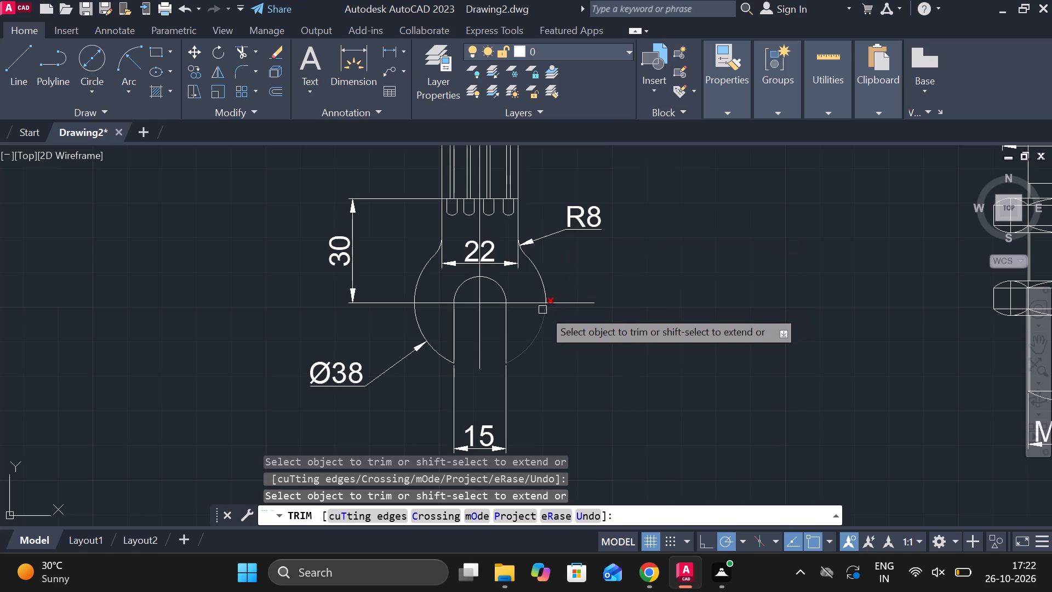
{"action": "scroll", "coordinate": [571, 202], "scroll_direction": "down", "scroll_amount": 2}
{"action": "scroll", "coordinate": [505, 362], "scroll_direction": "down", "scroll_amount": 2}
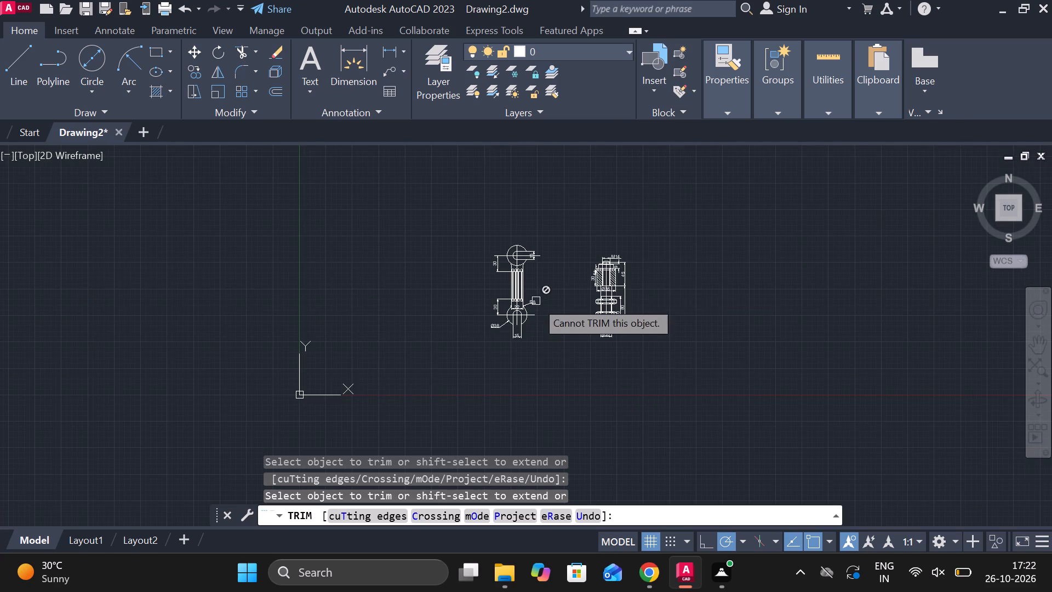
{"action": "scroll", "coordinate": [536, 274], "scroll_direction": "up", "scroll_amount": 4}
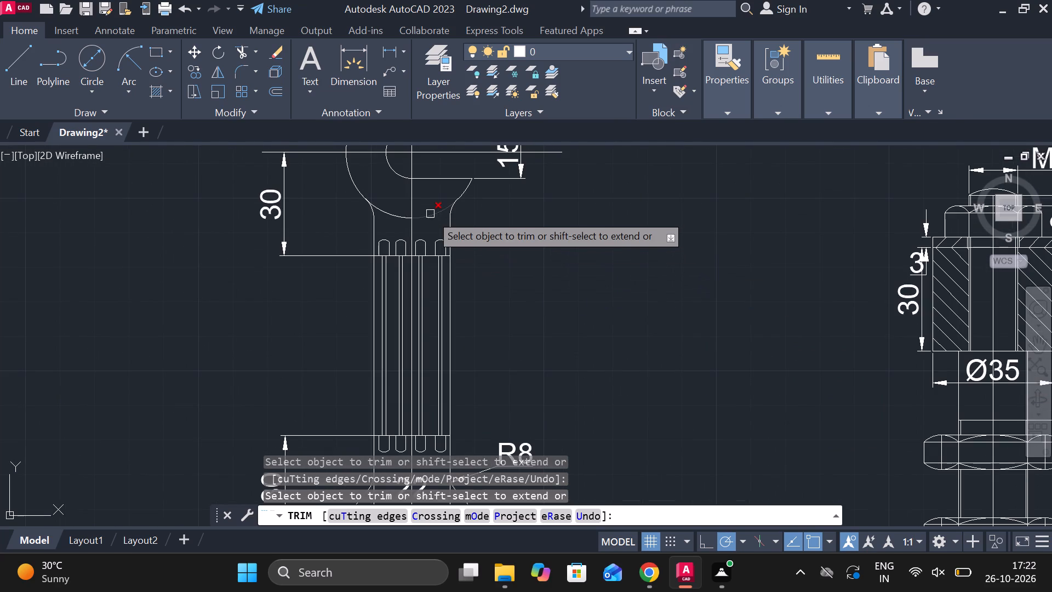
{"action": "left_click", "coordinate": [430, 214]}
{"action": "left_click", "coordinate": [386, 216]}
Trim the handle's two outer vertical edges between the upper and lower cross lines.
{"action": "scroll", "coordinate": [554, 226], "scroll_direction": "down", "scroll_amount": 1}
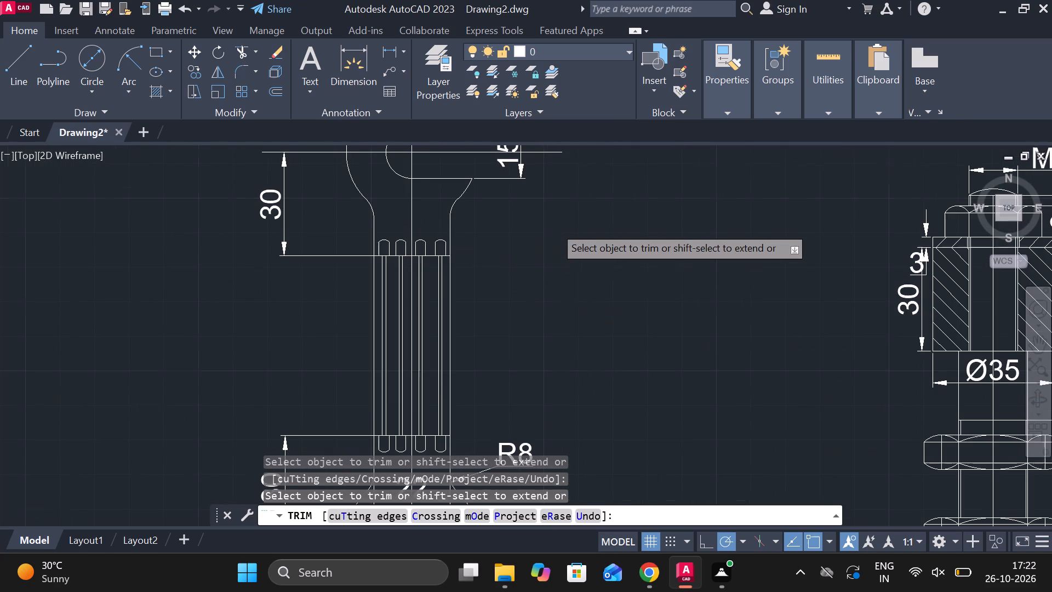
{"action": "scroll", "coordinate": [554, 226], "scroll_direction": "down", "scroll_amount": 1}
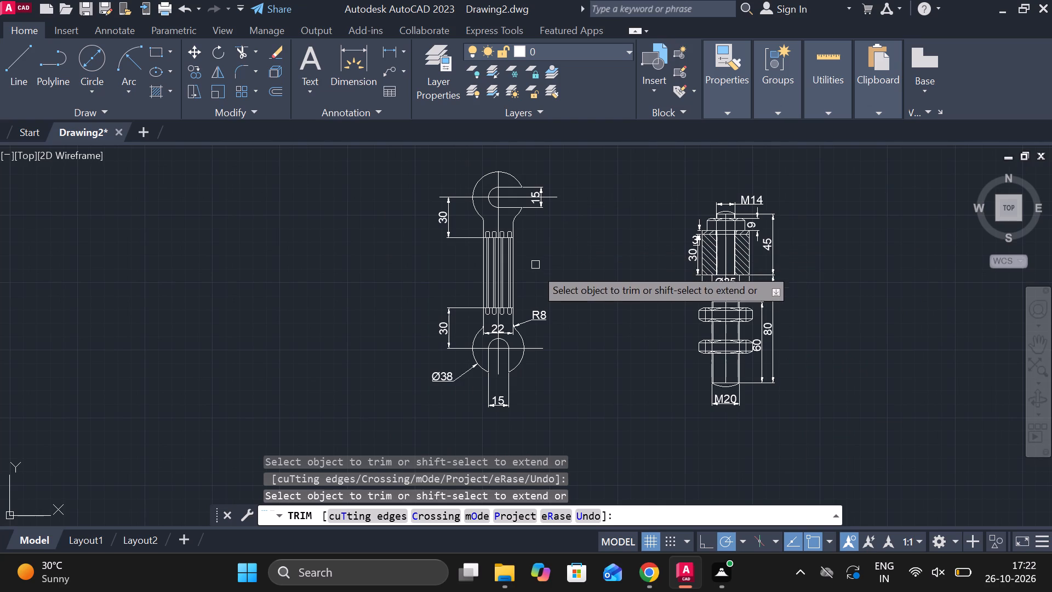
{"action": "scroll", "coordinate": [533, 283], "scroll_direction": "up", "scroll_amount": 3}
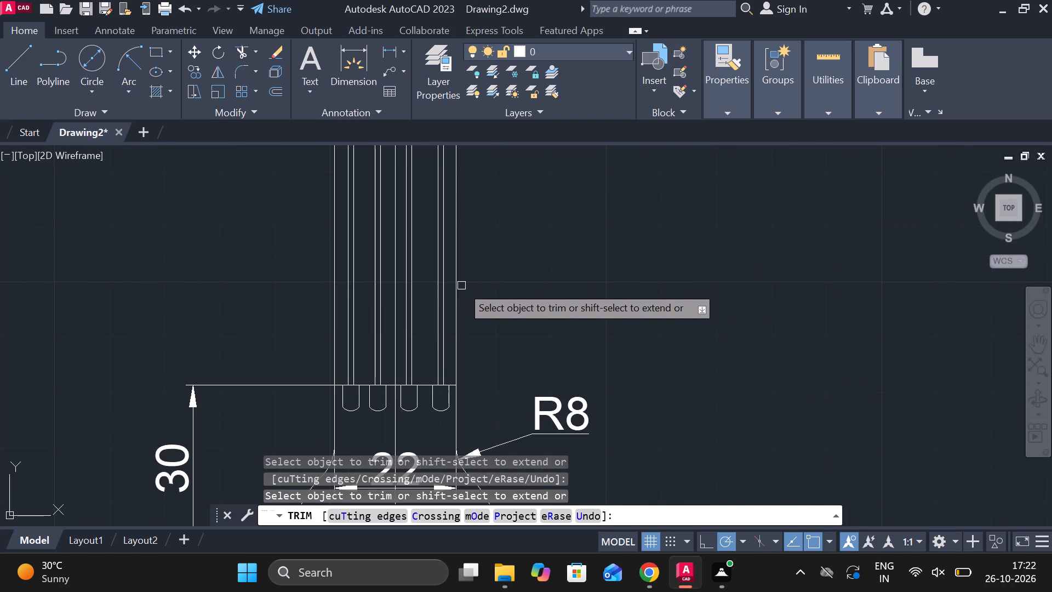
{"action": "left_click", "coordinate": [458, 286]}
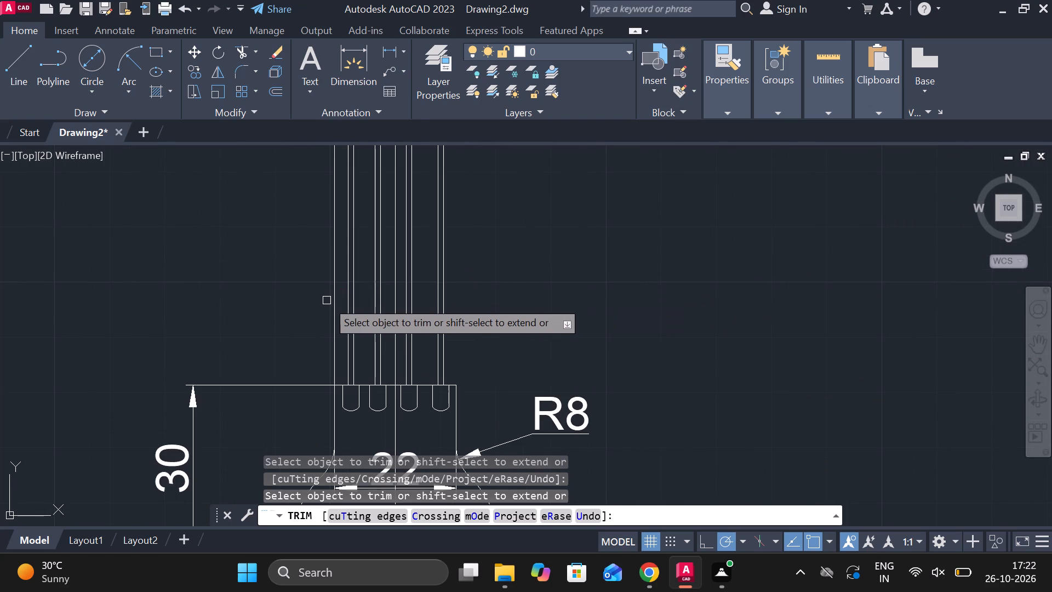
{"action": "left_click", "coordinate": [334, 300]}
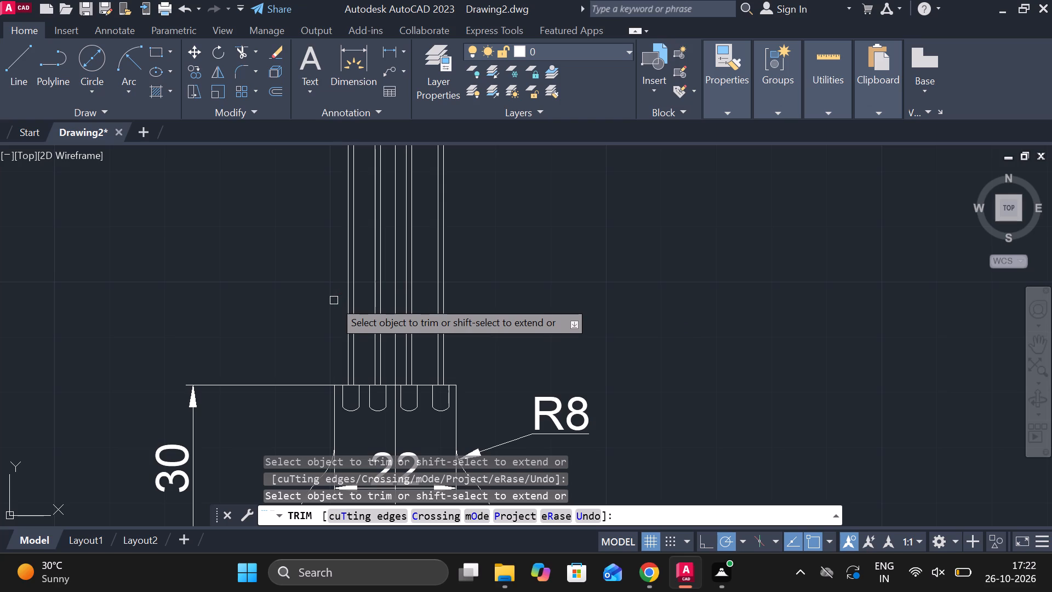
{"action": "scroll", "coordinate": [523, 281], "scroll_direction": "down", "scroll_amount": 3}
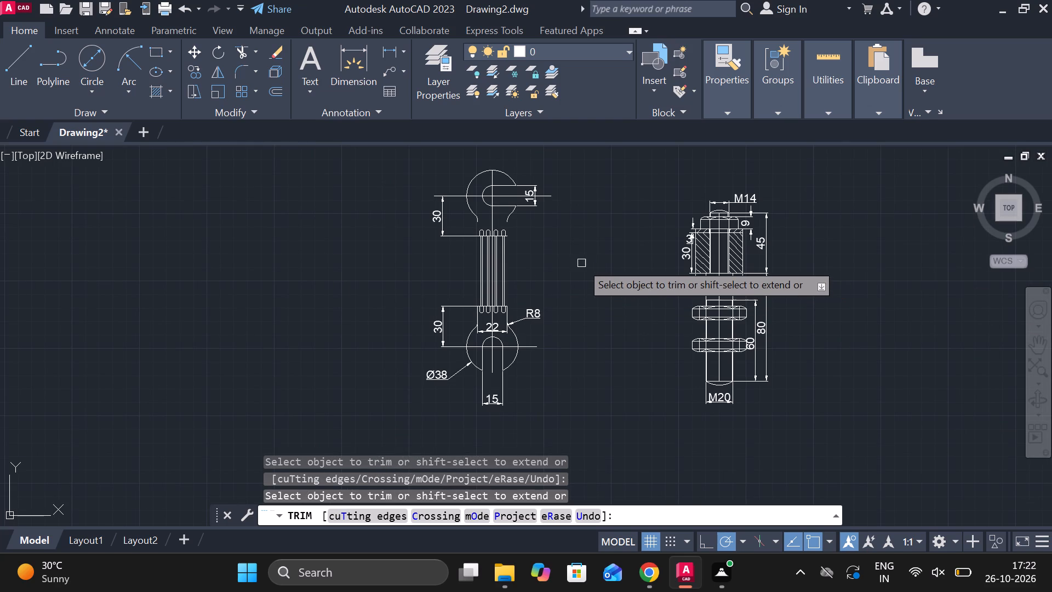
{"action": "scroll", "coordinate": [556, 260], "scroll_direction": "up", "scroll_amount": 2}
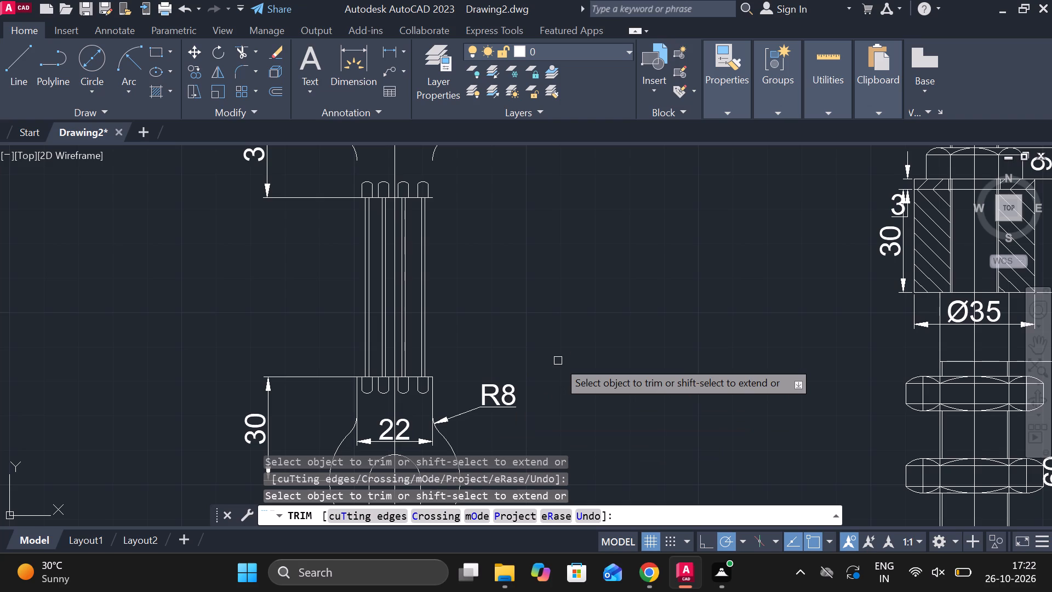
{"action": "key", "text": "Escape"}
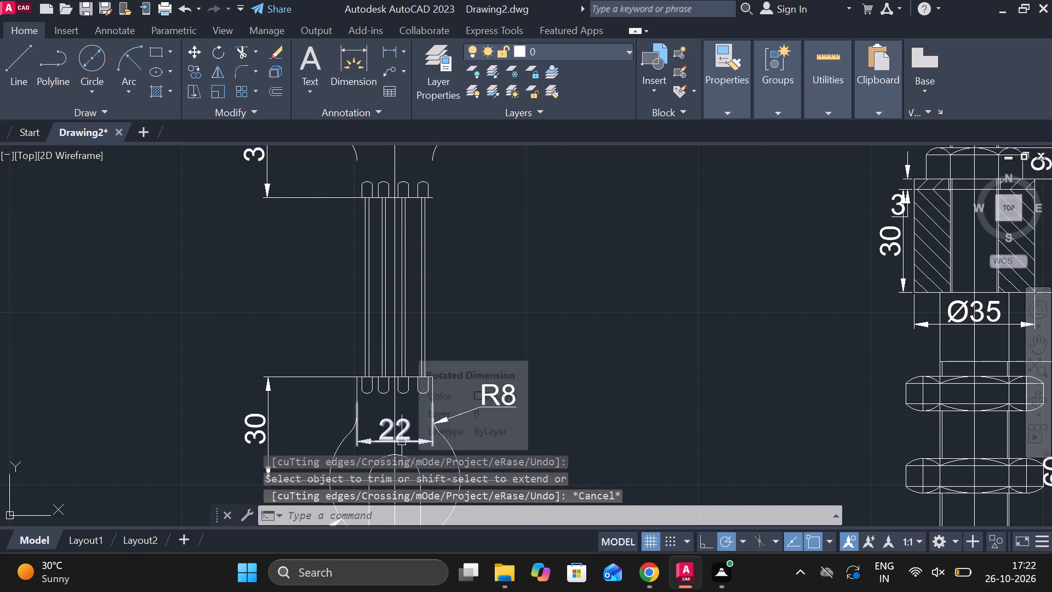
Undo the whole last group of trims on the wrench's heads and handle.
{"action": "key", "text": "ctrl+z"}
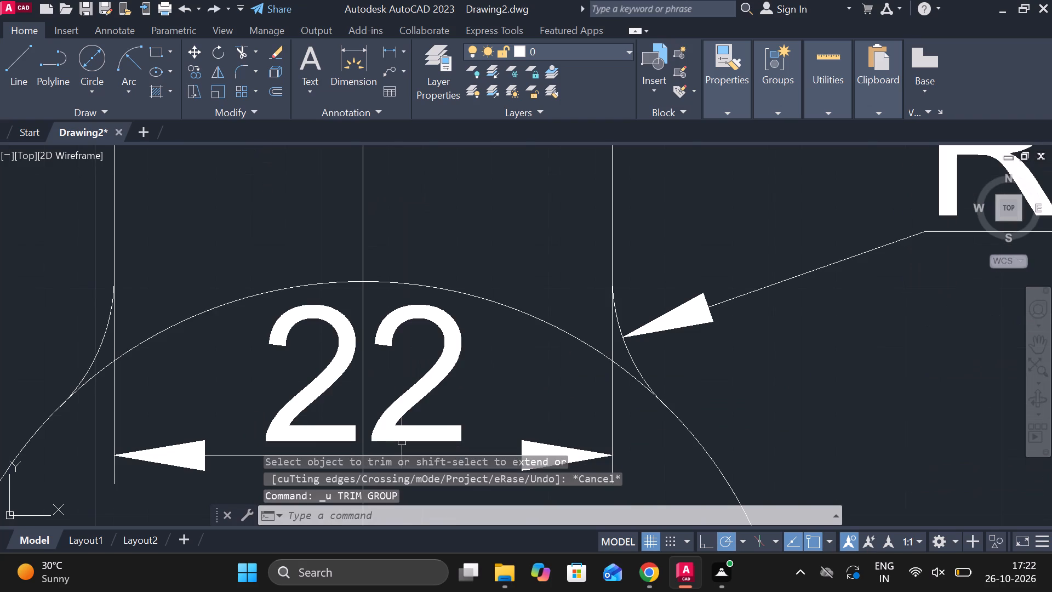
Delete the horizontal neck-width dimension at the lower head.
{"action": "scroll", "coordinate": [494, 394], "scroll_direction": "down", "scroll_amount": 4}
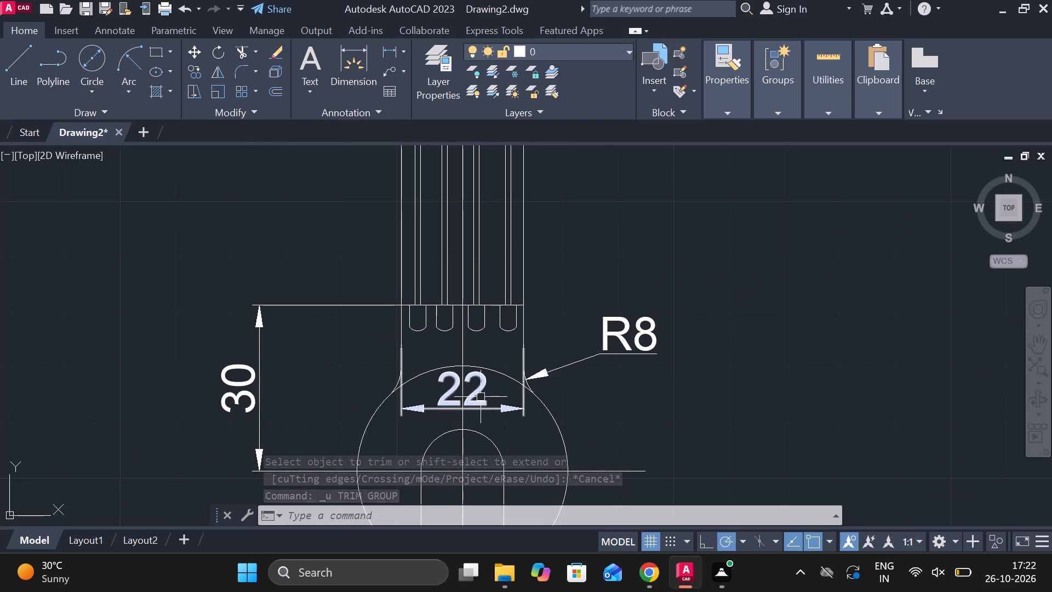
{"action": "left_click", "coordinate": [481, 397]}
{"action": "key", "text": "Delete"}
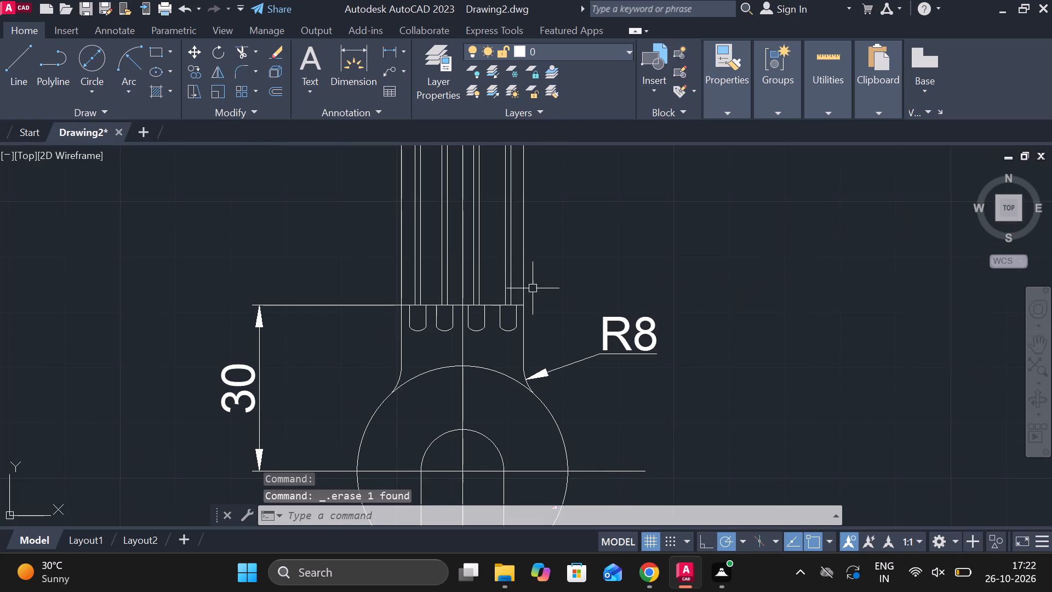
Trim away the handle's right and left outer vertical edges between the two cross lines.
{"action": "left_click_drag", "start_coordinate": [236, 48], "coordinate": [236, 56]}
{"action": "left_click", "coordinate": [521, 221]}
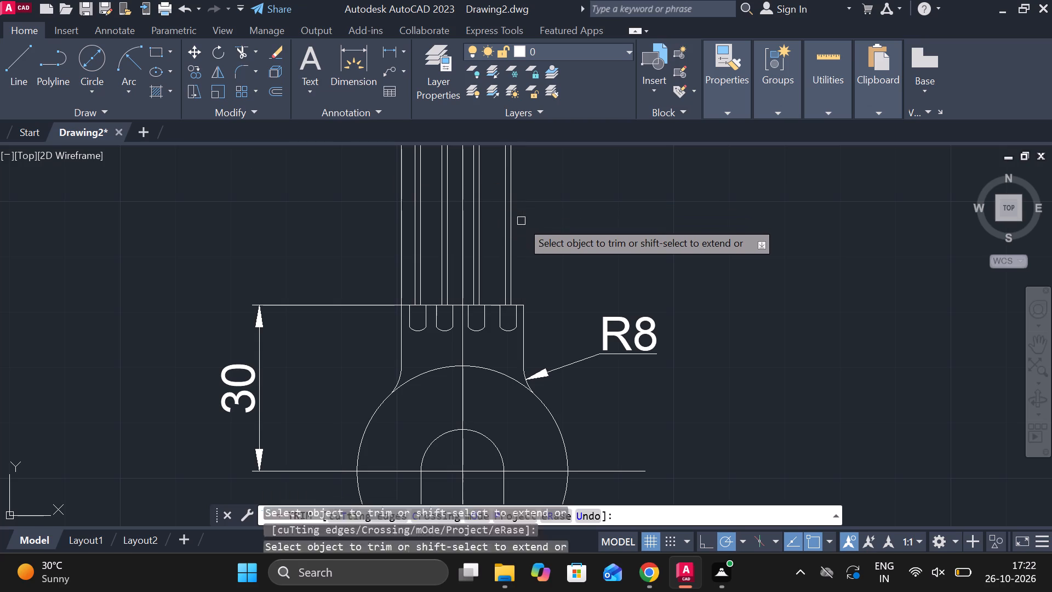
{"action": "scroll", "coordinate": [521, 221], "scroll_direction": "down", "scroll_amount": 4}
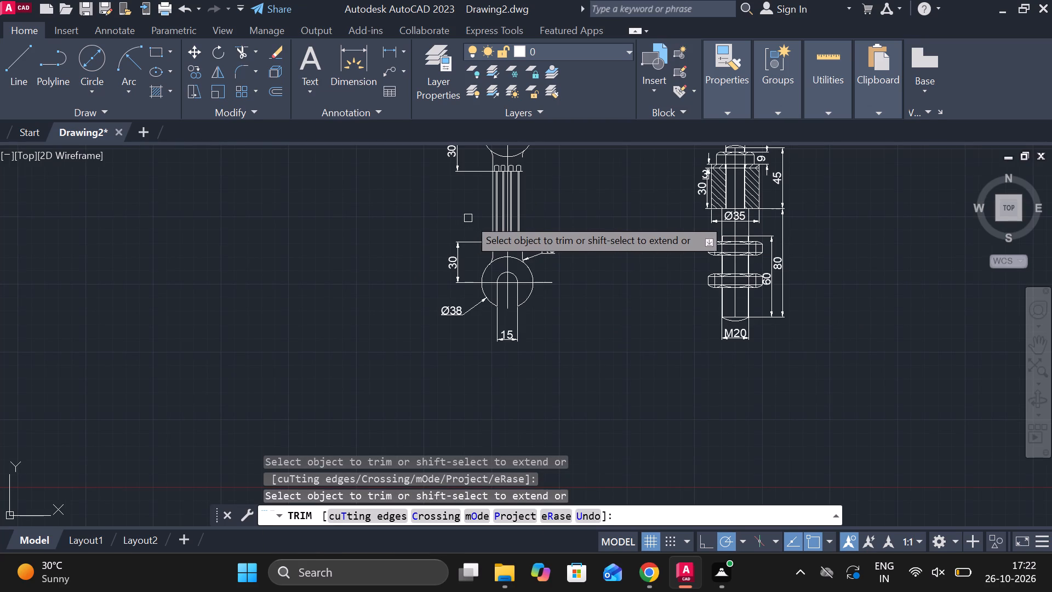
{"action": "scroll", "coordinate": [479, 209], "scroll_direction": "up", "scroll_amount": 1}
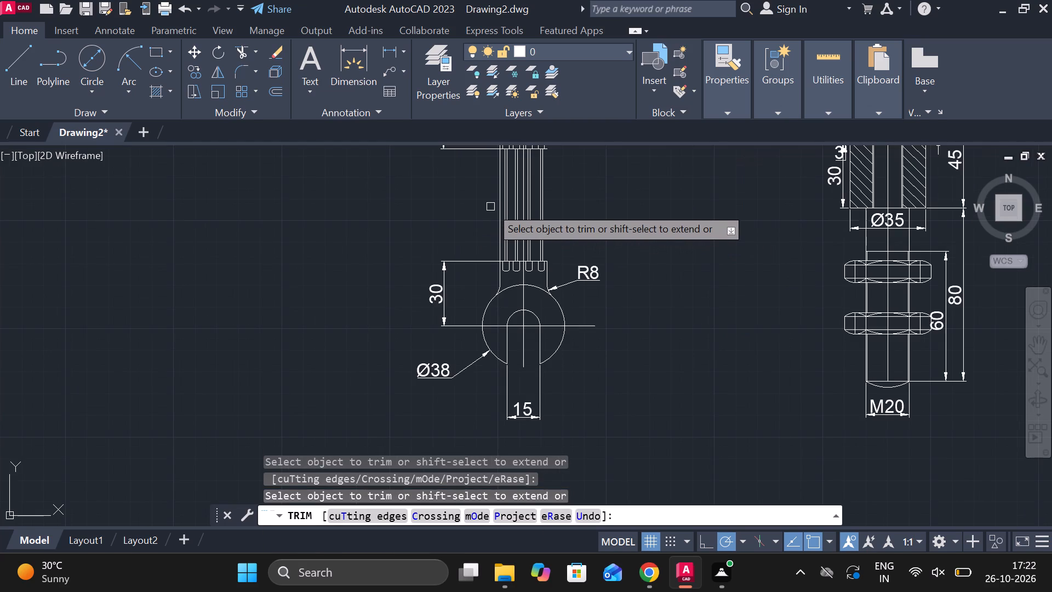
{"action": "left_click", "coordinate": [498, 198]}
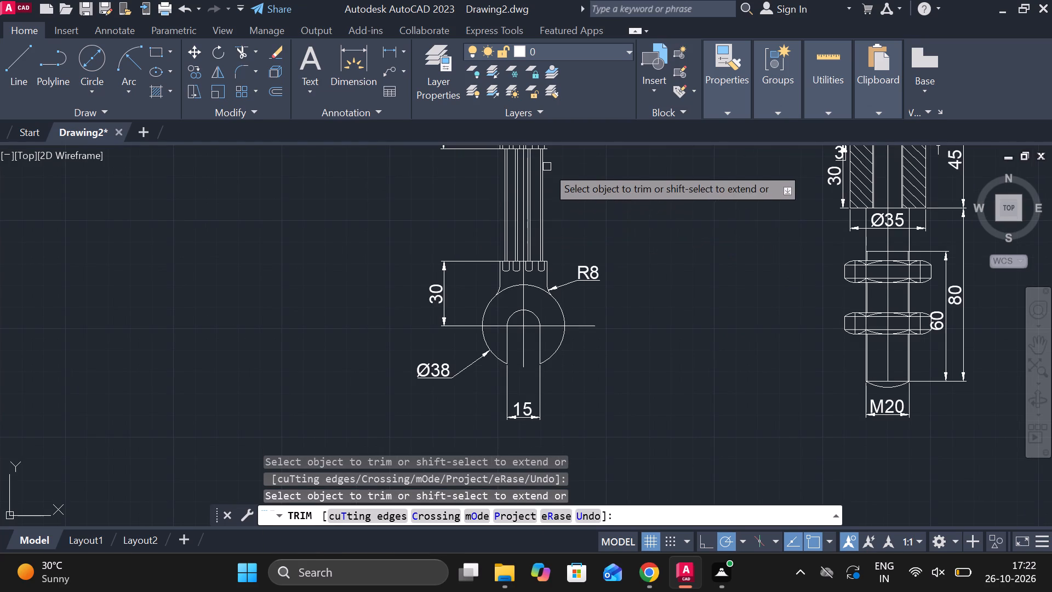
Draw a vertical line from the upper cross line's right end up to the upper head's right fillet, closing the neck edge.
{"action": "scroll", "coordinate": [547, 167], "scroll_direction": "down", "scroll_amount": 3}
{"action": "scroll", "coordinate": [501, 282], "scroll_direction": "down", "scroll_amount": 1}
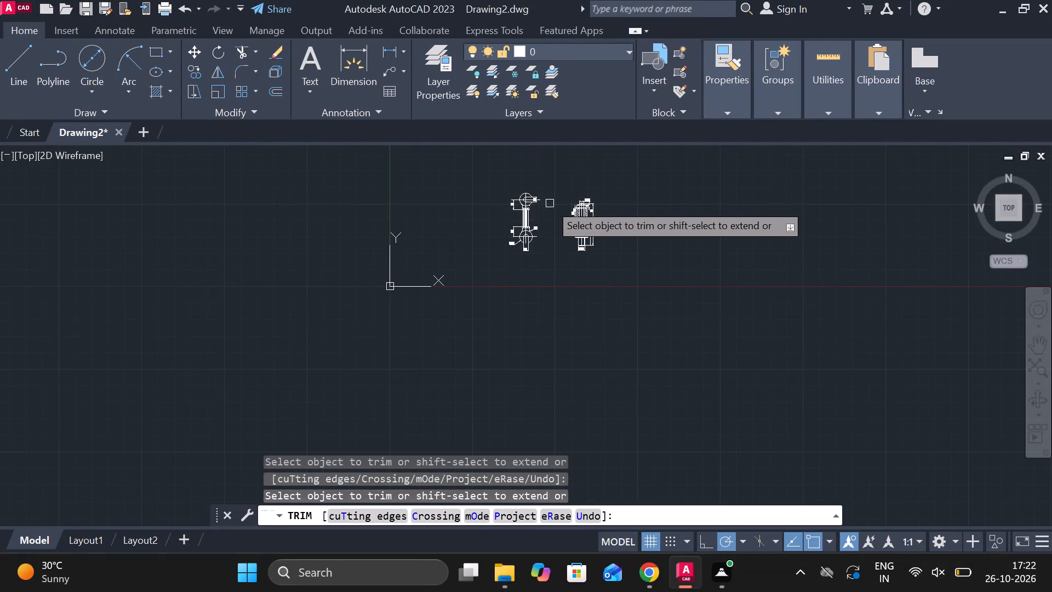
{"action": "scroll", "coordinate": [550, 203], "scroll_direction": "up", "scroll_amount": 4}
{"action": "scroll", "coordinate": [489, 217], "scroll_direction": "up", "scroll_amount": 2}
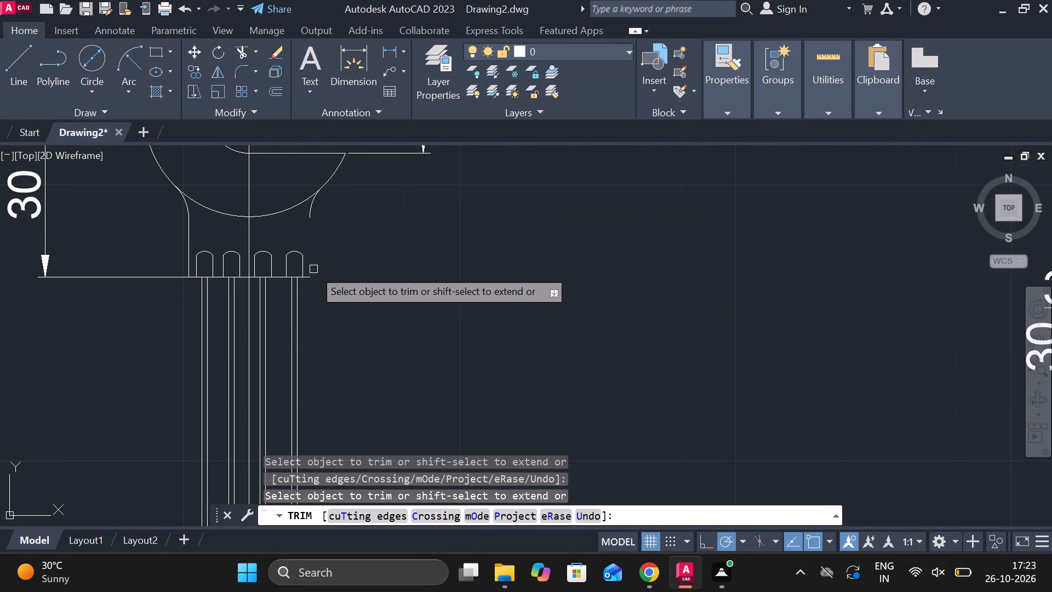
{"action": "left_click", "coordinate": [30, 69]}
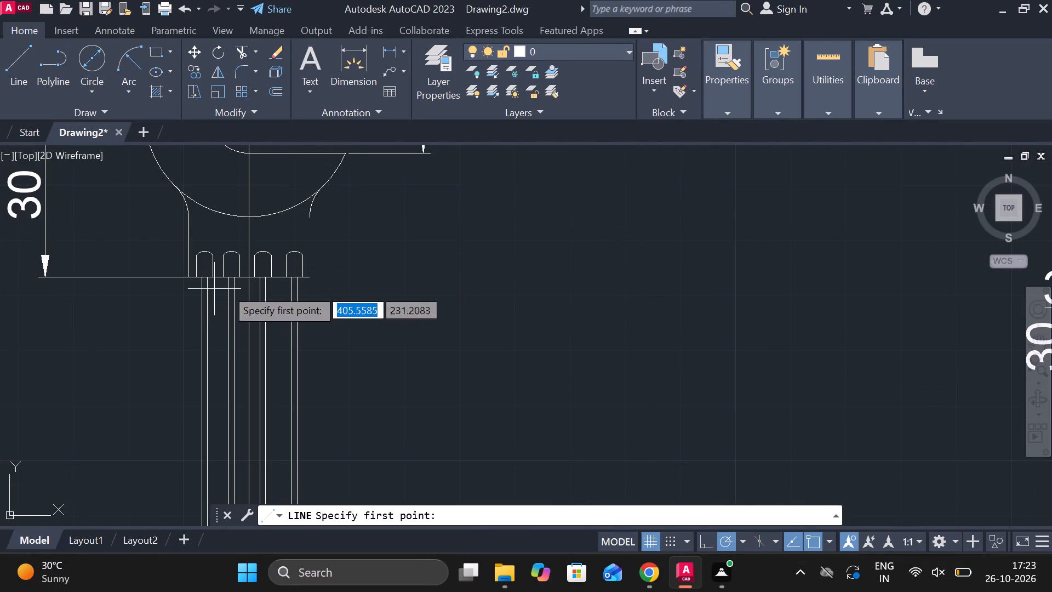
{"action": "left_click", "coordinate": [307, 279]}
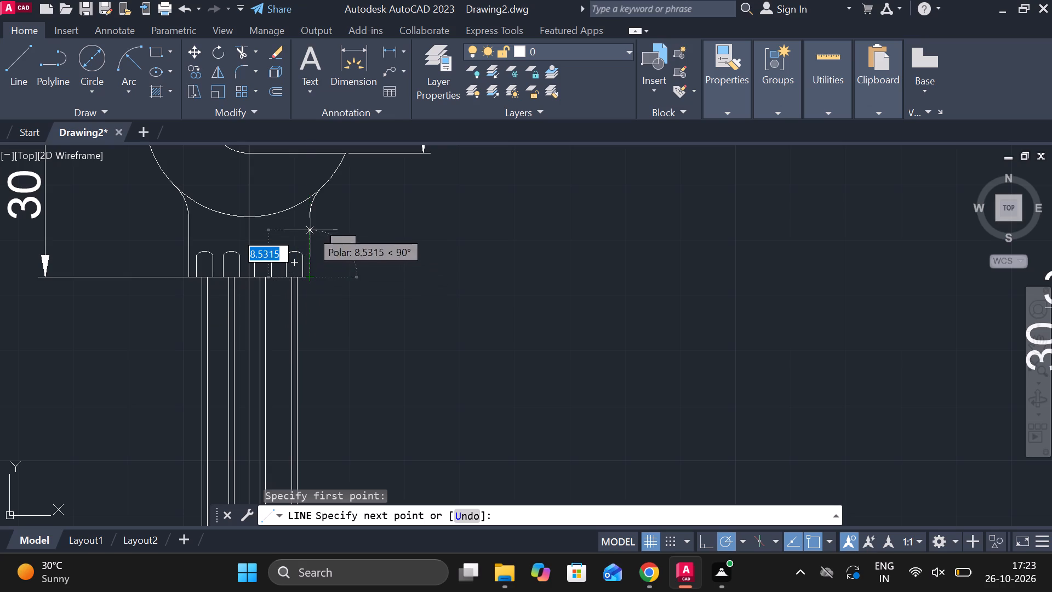
{"action": "left_click", "coordinate": [310, 221]}
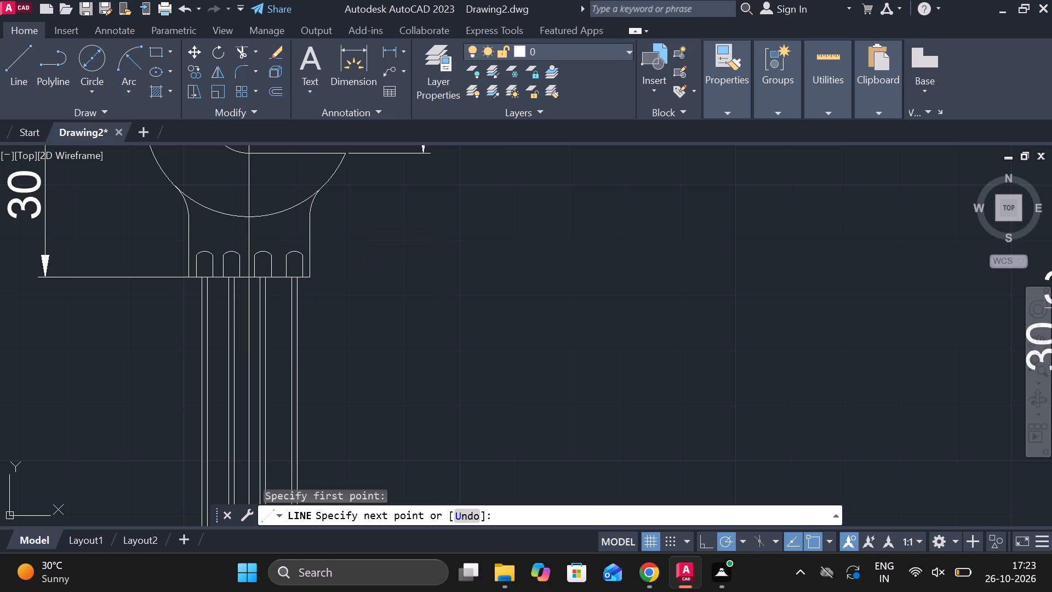
{"action": "key", "text": "Escape"}
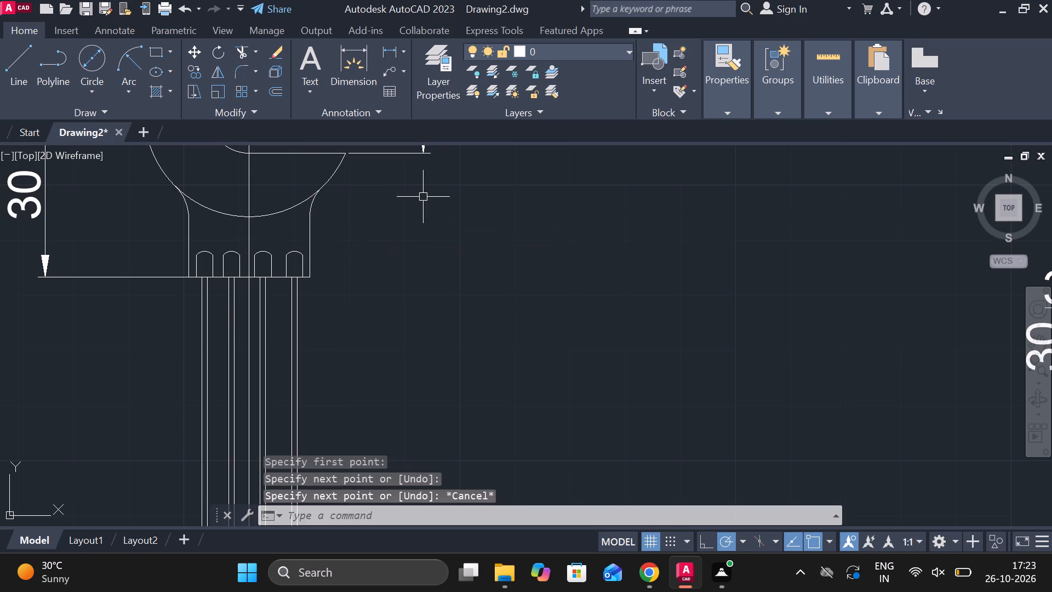
Trim away the head circle arcs that cross the neck at both the upper and lower wrench heads.
{"action": "left_click", "coordinate": [244, 45]}
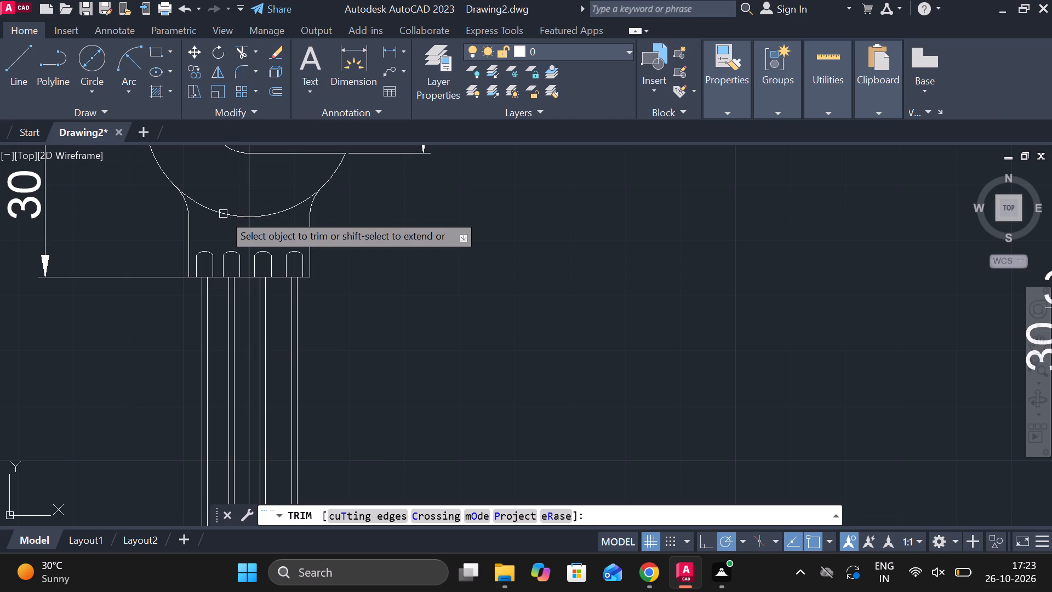
{"action": "left_click", "coordinate": [223, 216]}
{"action": "left_click", "coordinate": [284, 213]}
{"action": "scroll", "coordinate": [401, 215], "scroll_direction": "down", "scroll_amount": 3}
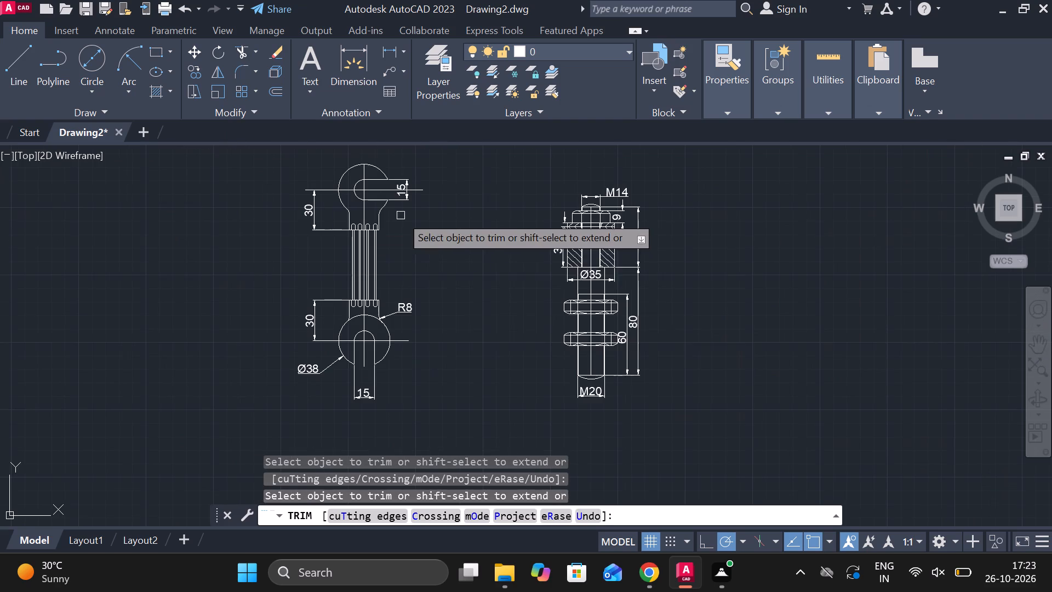
{"action": "scroll", "coordinate": [395, 317], "scroll_direction": "up", "scroll_amount": 4}
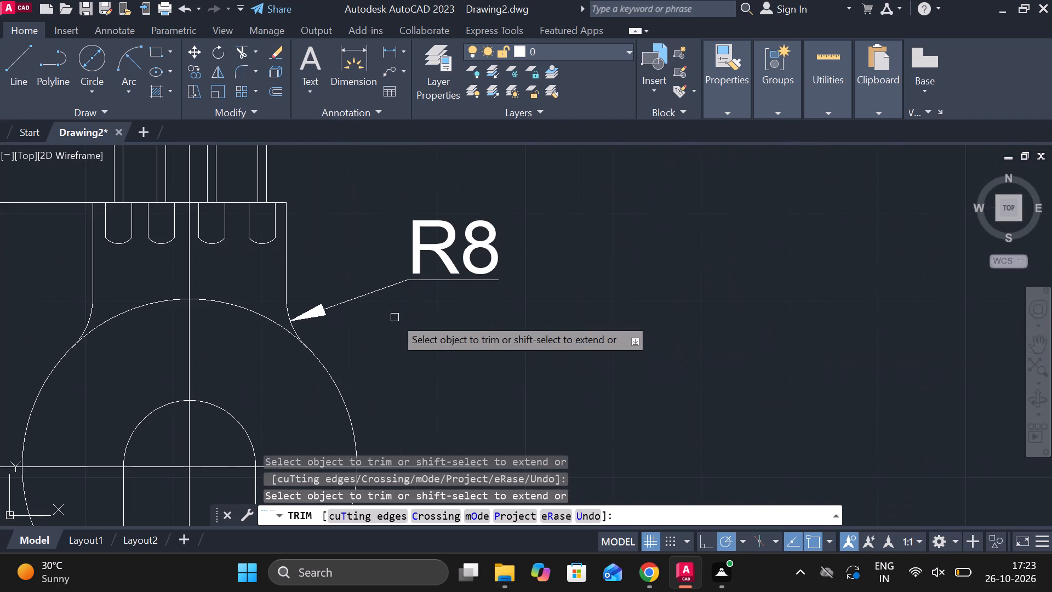
{"action": "left_click", "coordinate": [248, 314]}
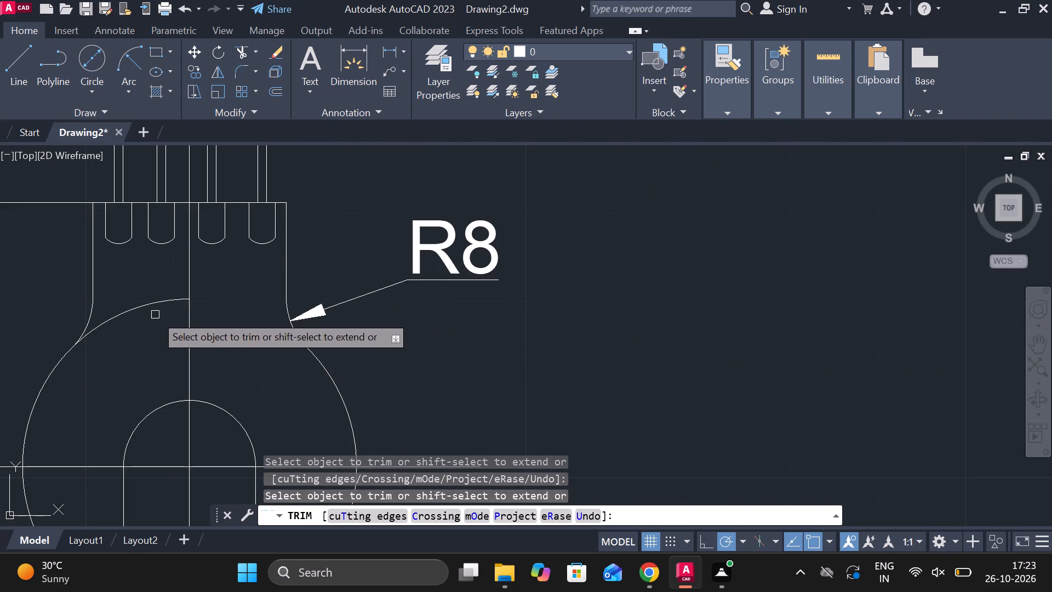
{"action": "left_click", "coordinate": [150, 304]}
Add a vertical linear dimension between the upper and lower head centres, placed to the right of the wrench.
{"action": "scroll", "coordinate": [405, 338], "scroll_direction": "down", "scroll_amount": 1}
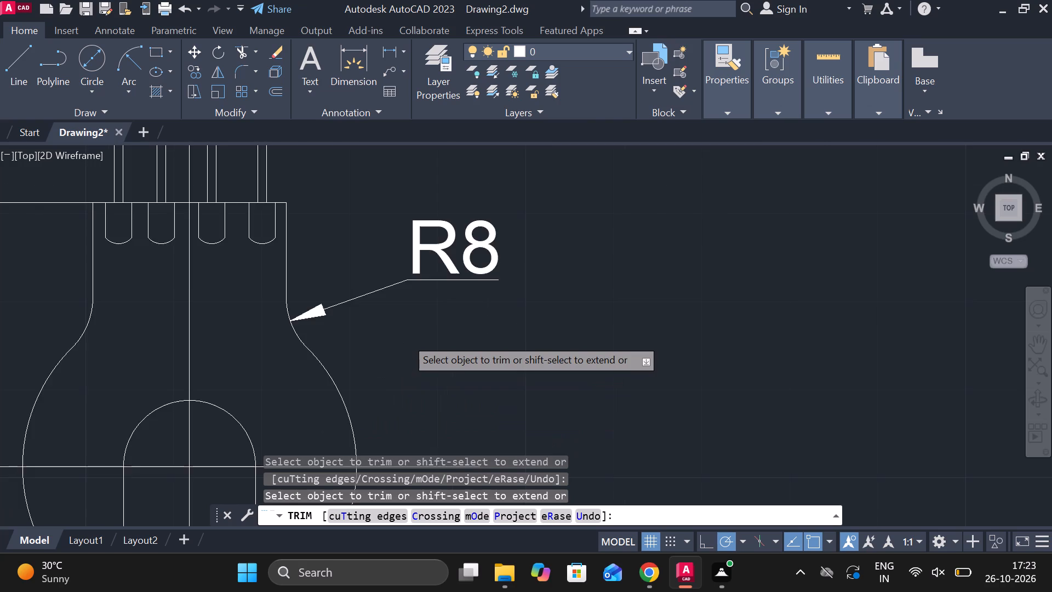
{"action": "scroll", "coordinate": [405, 338], "scroll_direction": "down", "scroll_amount": 1}
{"action": "scroll", "coordinate": [476, 289], "scroll_direction": "down", "scroll_amount": 1}
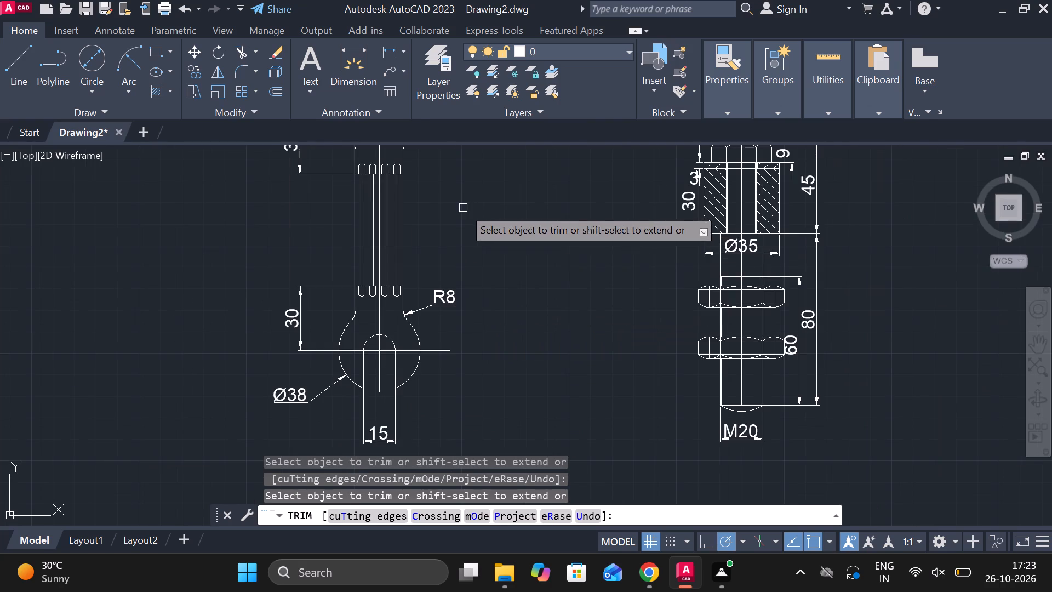
{"action": "scroll", "coordinate": [463, 208], "scroll_direction": "down", "scroll_amount": 2}
{"action": "scroll", "coordinate": [489, 159], "scroll_direction": "up", "scroll_amount": 2}
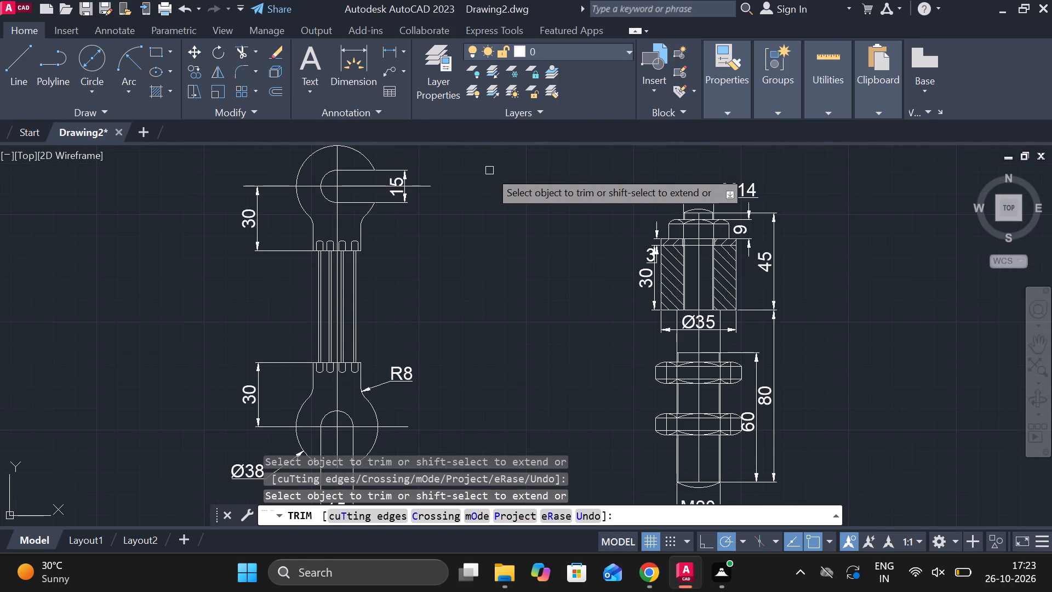
{"action": "scroll", "coordinate": [482, 193], "scroll_direction": "down", "scroll_amount": 1}
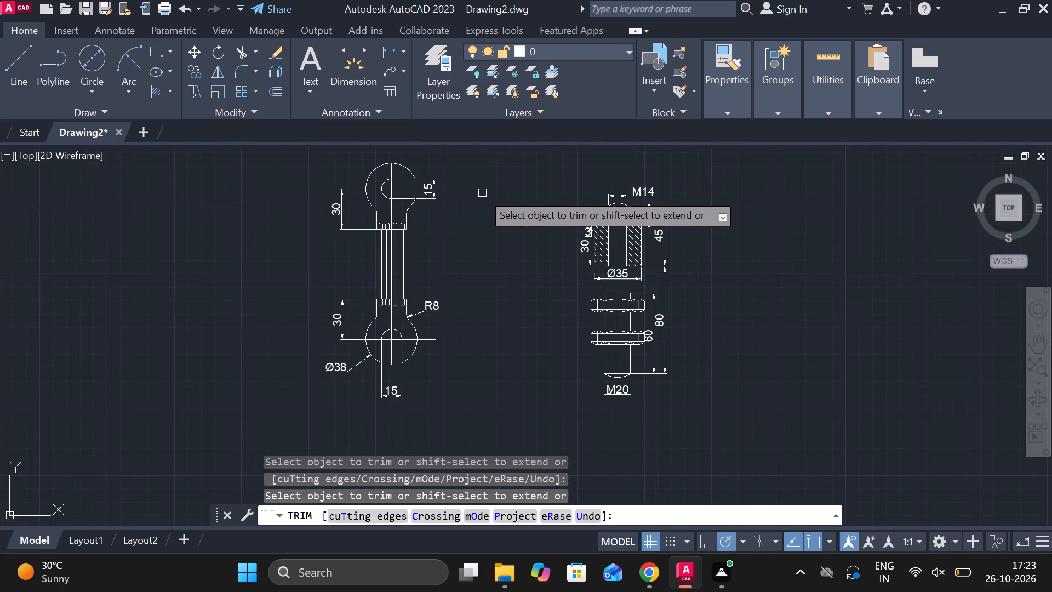
{"action": "left_click", "coordinate": [386, 53]}
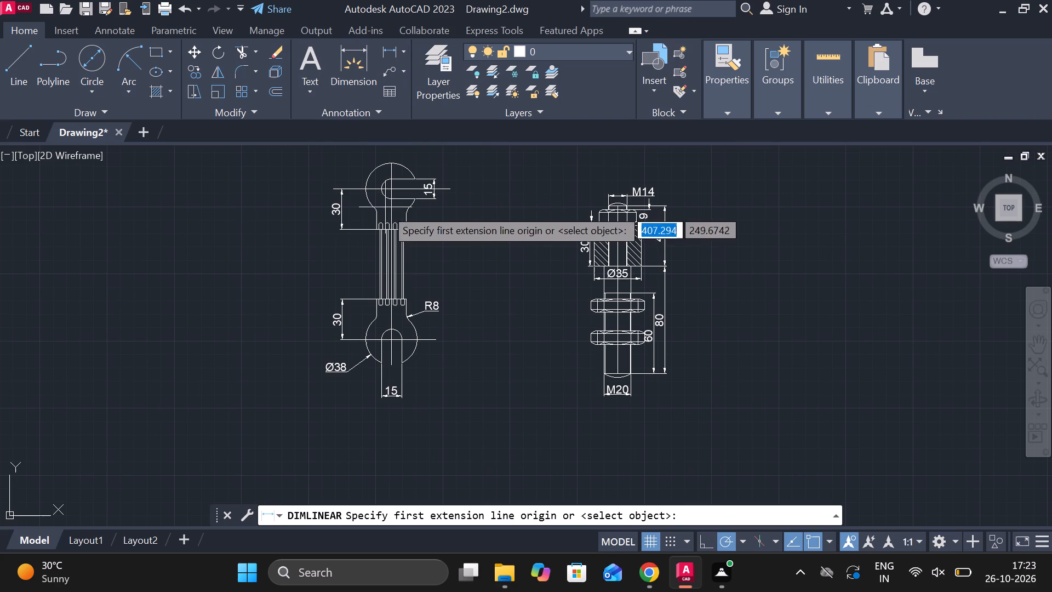
{"action": "scroll", "coordinate": [399, 186], "scroll_direction": "up", "scroll_amount": 3}
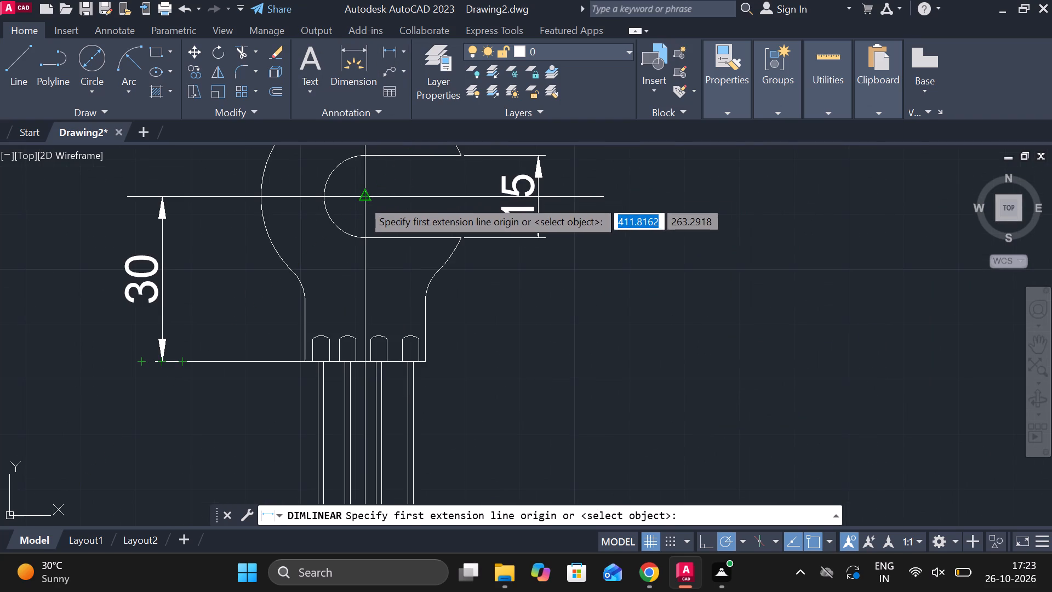
{"action": "left_click", "coordinate": [362, 200]}
{"action": "scroll", "coordinate": [402, 264], "scroll_direction": "down", "scroll_amount": 3}
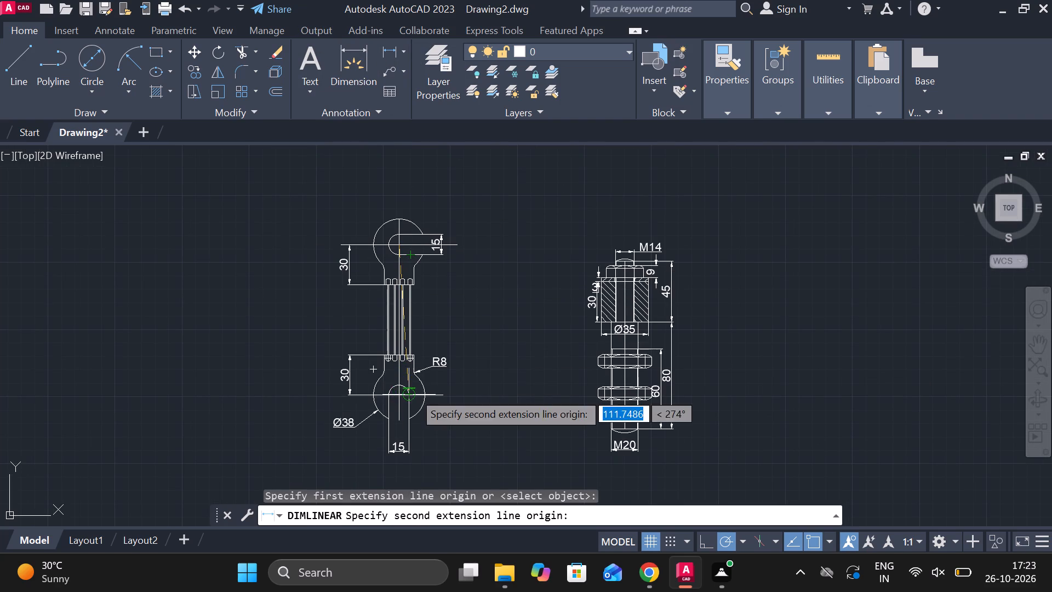
{"action": "scroll", "coordinate": [394, 397], "scroll_direction": "up", "scroll_amount": 3}
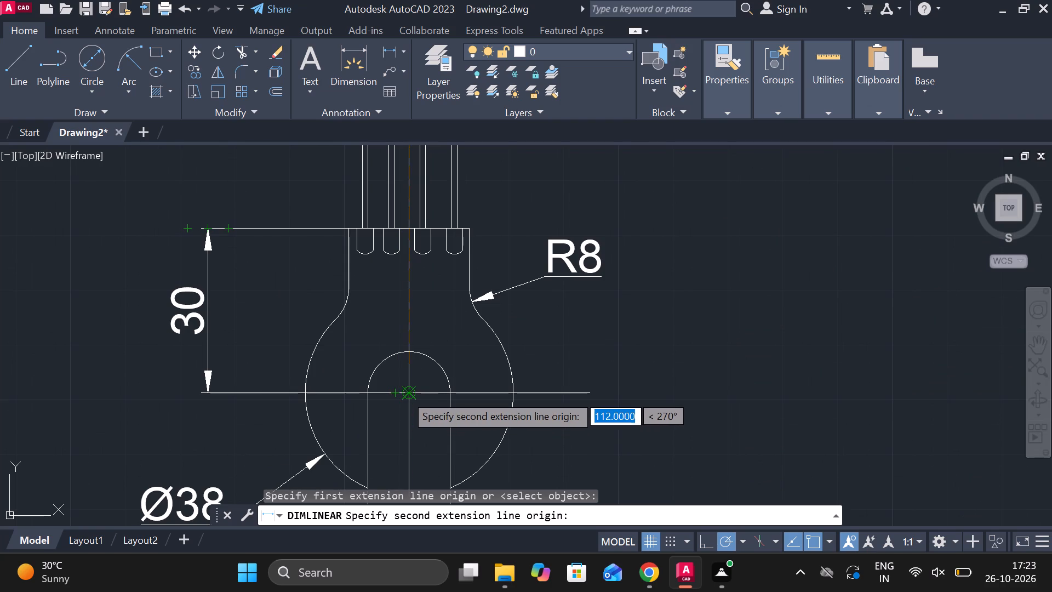
{"action": "left_click", "coordinate": [405, 394]}
{"action": "scroll", "coordinate": [650, 371], "scroll_direction": "down", "scroll_amount": 1}
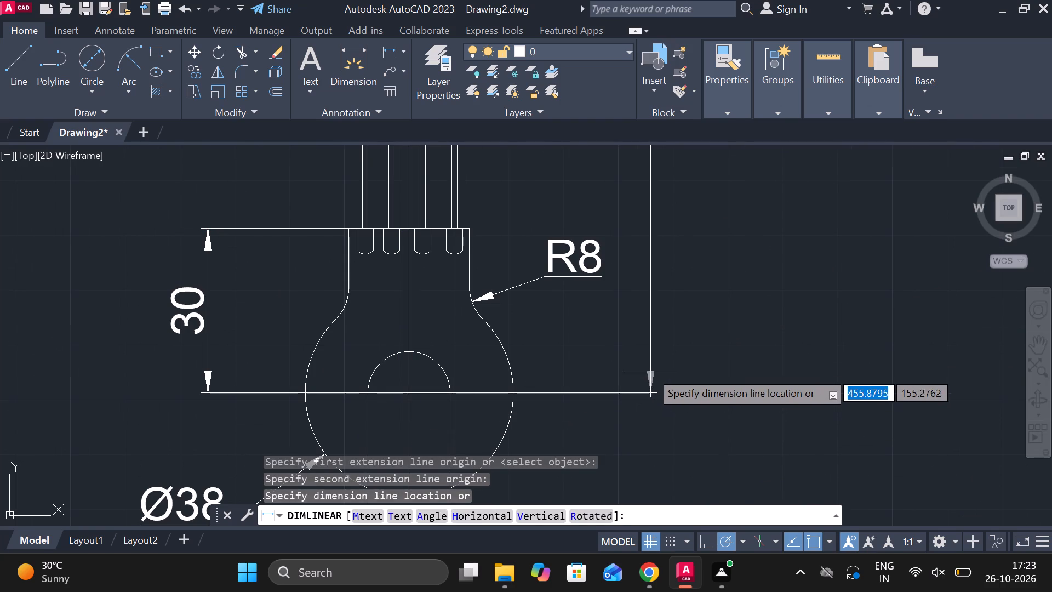
{"action": "scroll", "coordinate": [650, 371], "scroll_direction": "down", "scroll_amount": 2}
{"action": "left_click", "coordinate": [657, 354]}
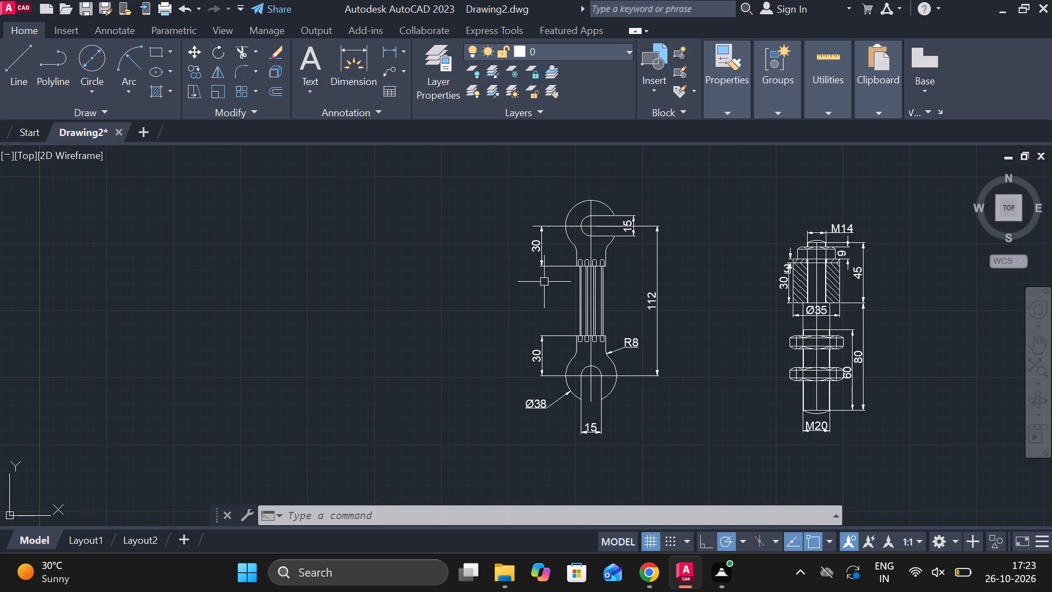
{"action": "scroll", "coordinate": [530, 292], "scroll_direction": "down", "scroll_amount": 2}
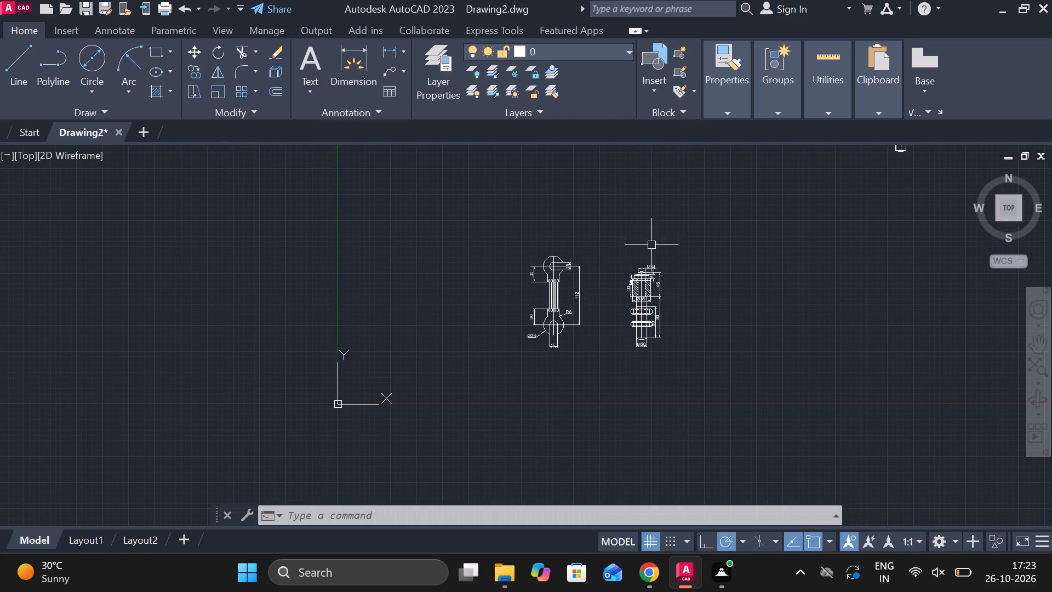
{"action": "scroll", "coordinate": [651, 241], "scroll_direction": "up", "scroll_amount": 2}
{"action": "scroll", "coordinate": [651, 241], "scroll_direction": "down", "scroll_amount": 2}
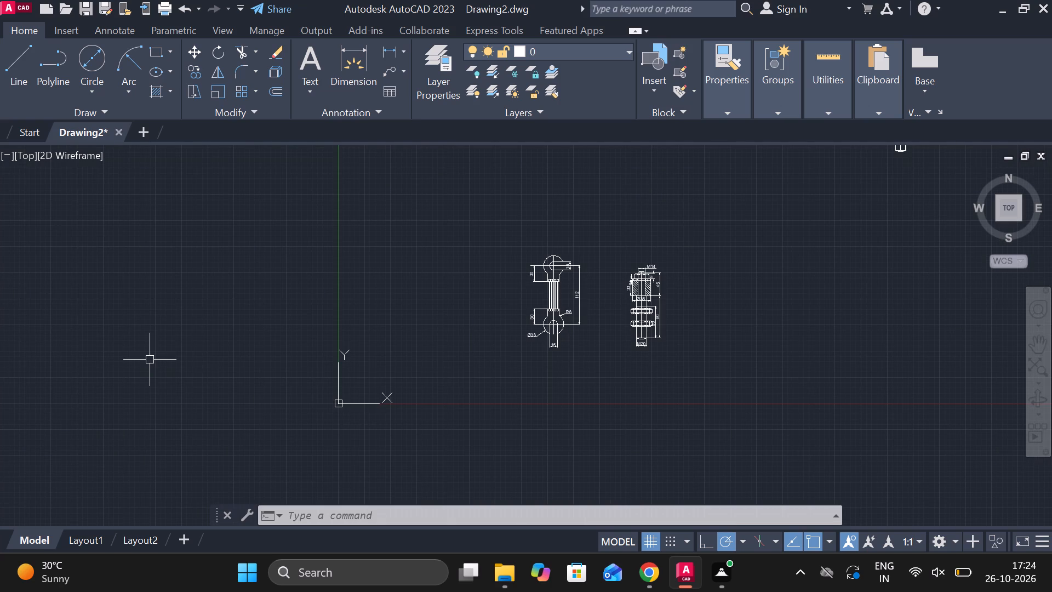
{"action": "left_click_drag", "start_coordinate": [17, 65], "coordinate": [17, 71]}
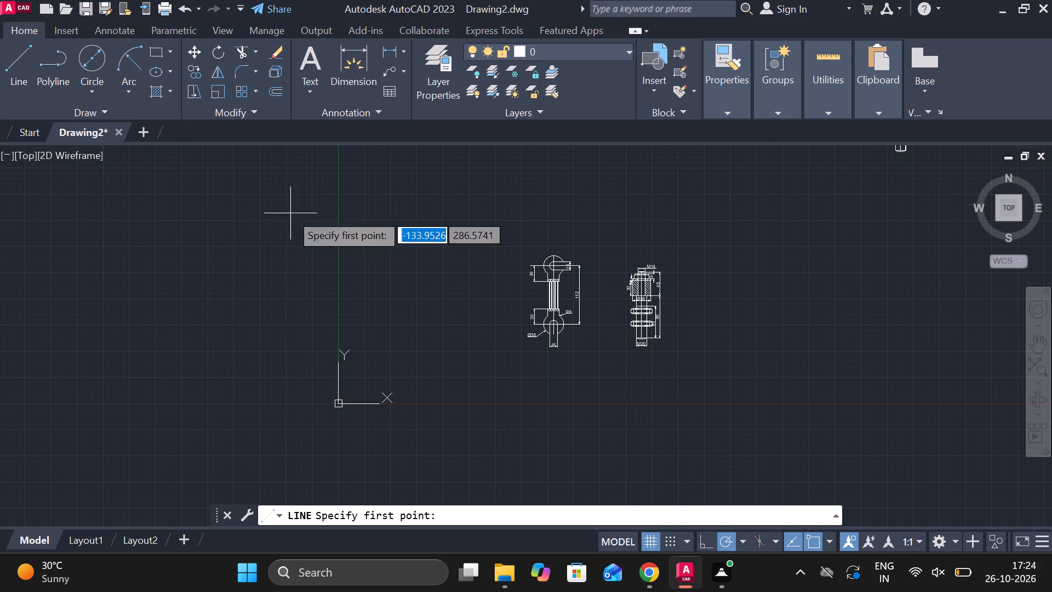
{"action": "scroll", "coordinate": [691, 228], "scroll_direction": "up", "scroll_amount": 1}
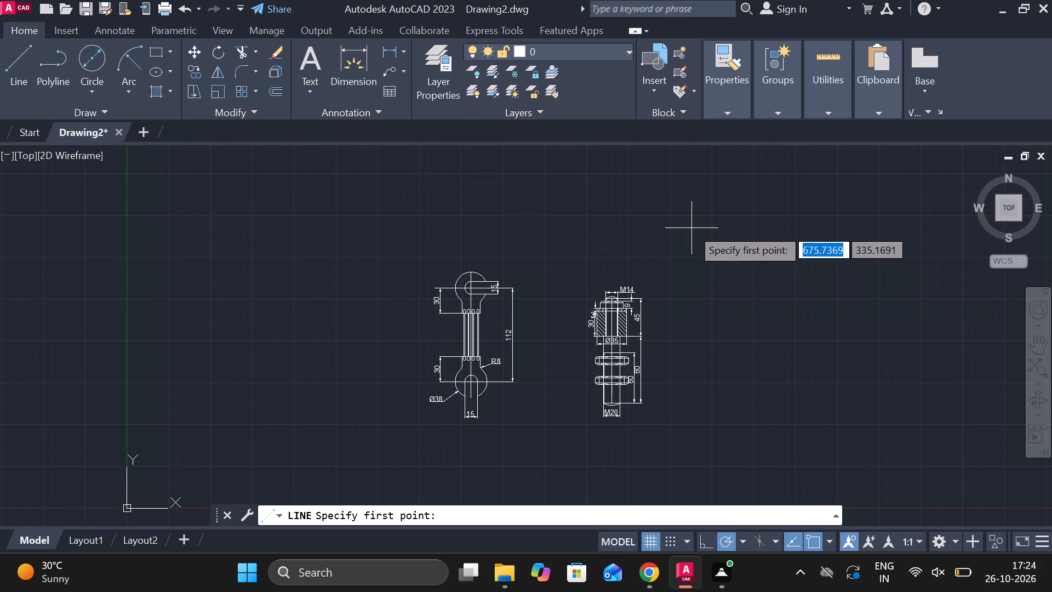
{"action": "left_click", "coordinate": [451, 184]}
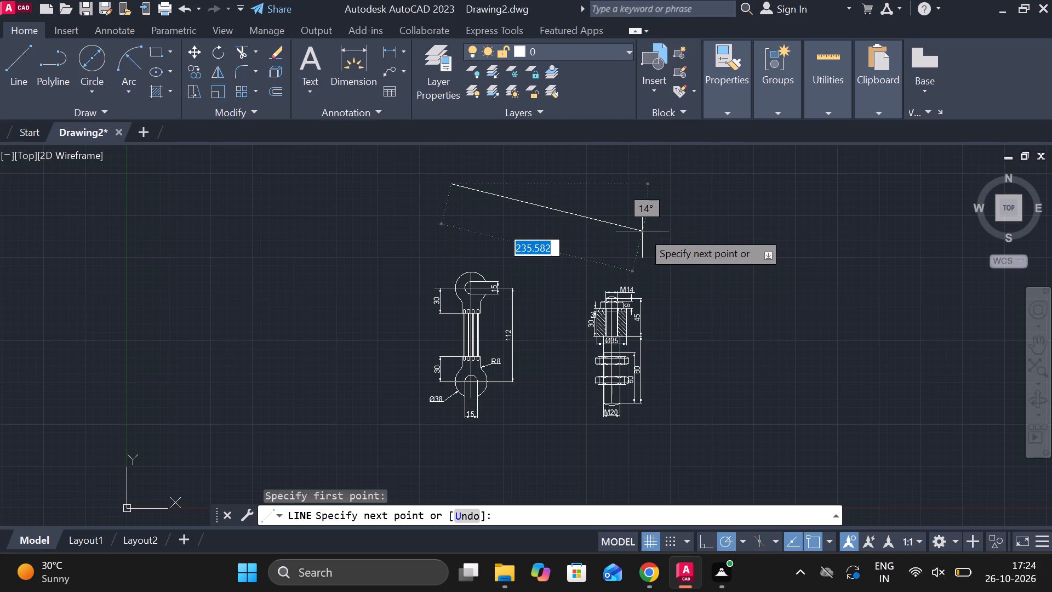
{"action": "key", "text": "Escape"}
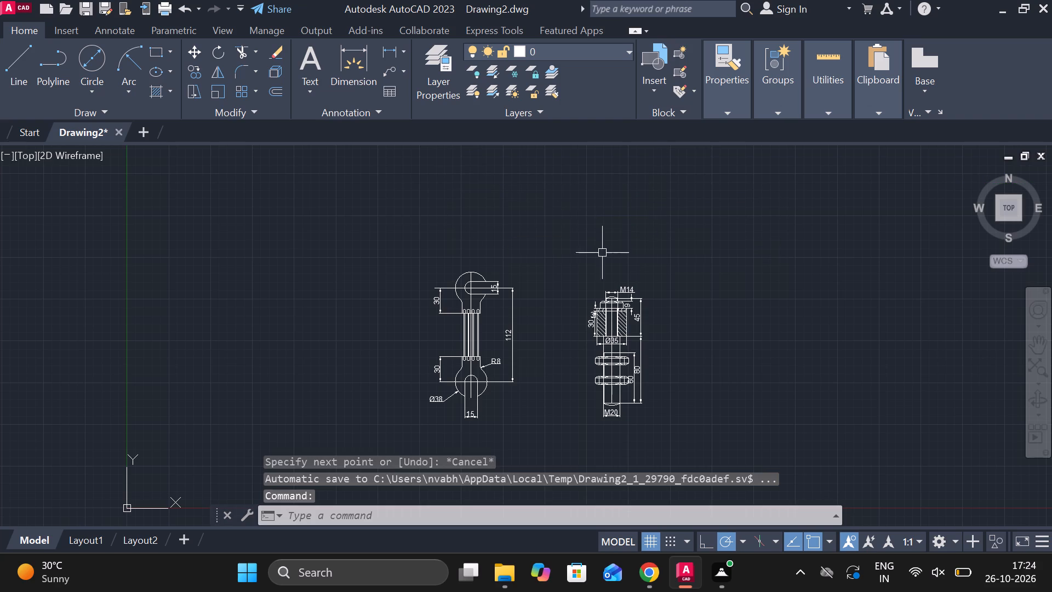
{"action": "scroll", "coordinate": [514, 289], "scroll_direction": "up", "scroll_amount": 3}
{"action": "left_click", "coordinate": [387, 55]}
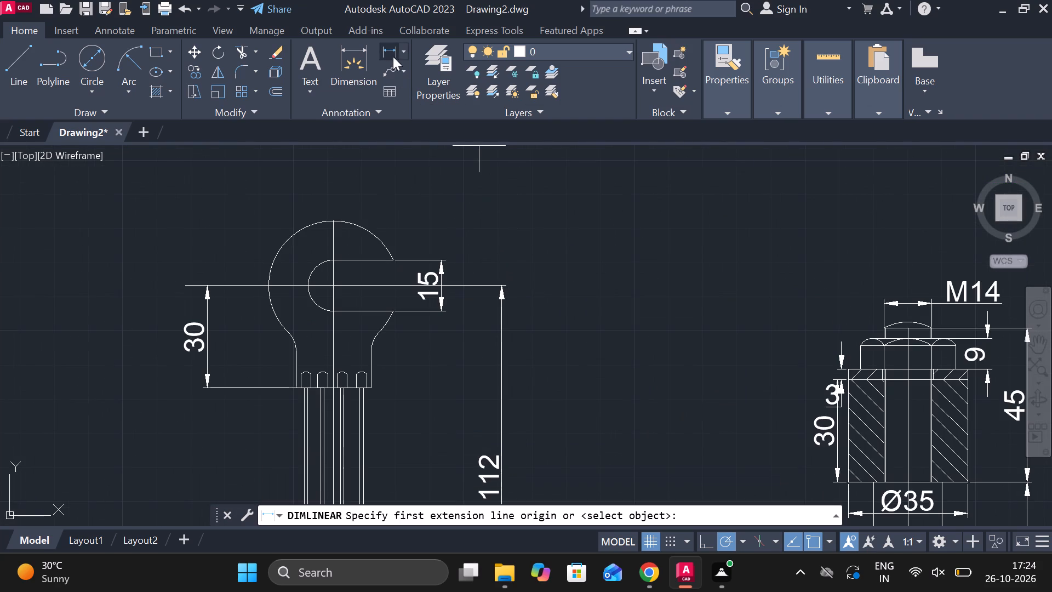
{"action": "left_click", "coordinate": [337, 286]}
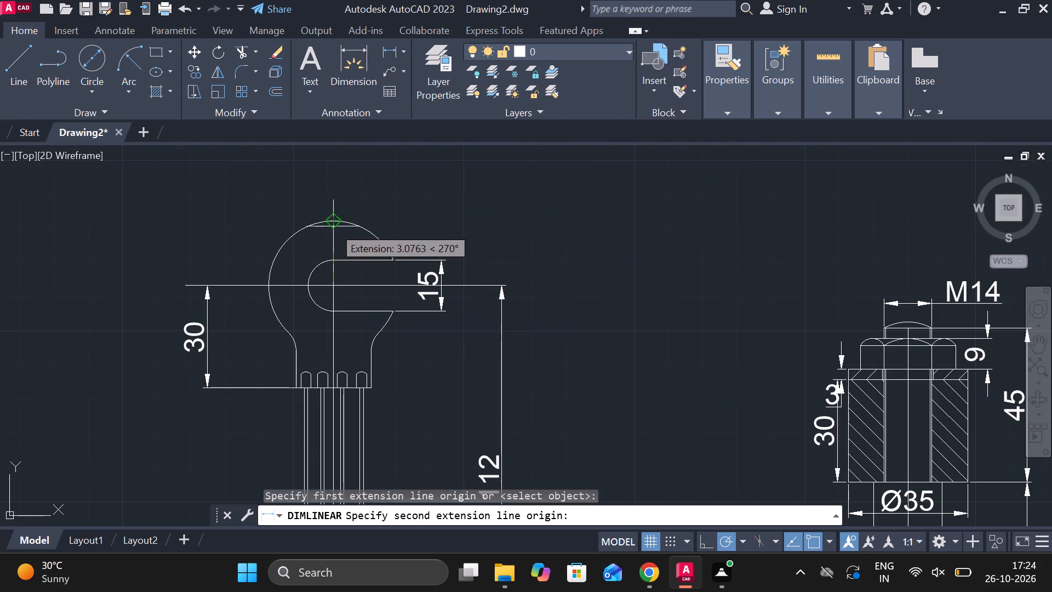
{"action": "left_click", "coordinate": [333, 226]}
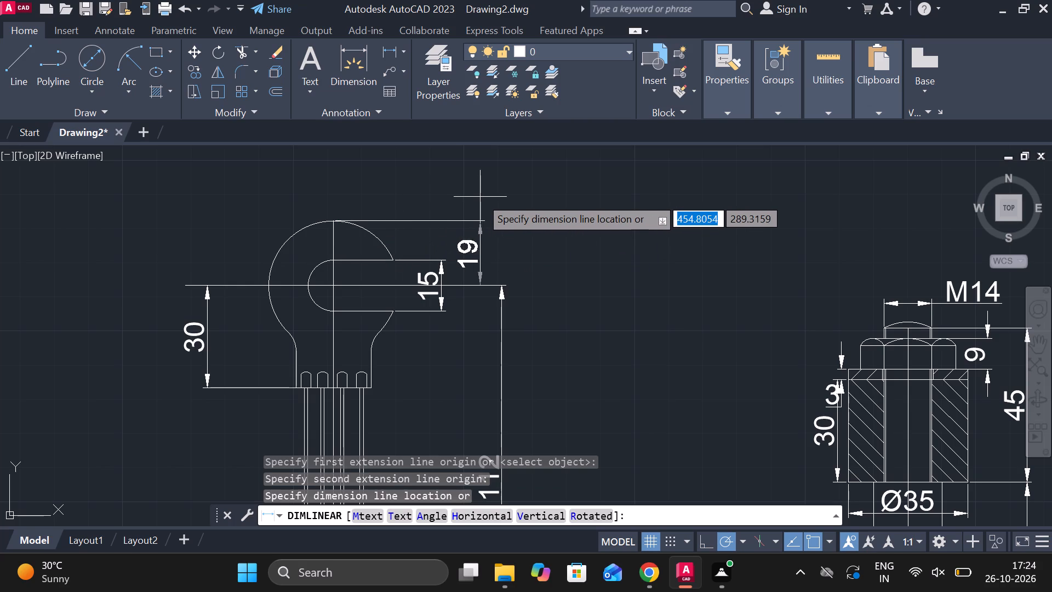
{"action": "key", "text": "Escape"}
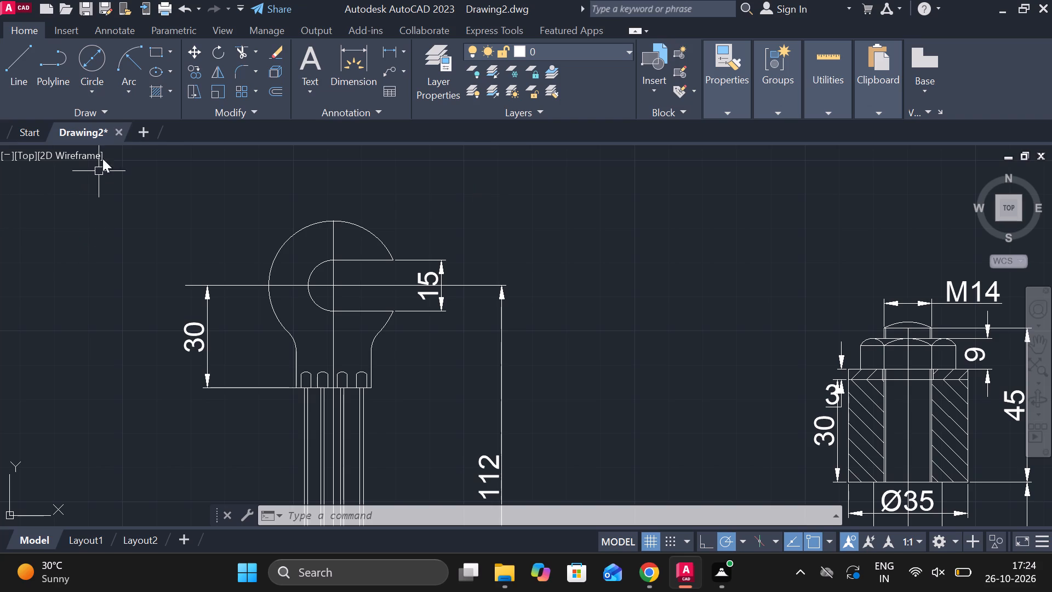
Draw a horizontal line 150 long in the empty area to the right of the dimensioned bolt assembly.
{"action": "left_click", "coordinate": [16, 61]}
{"action": "scroll", "coordinate": [518, 284], "scroll_direction": "down", "scroll_amount": 2}
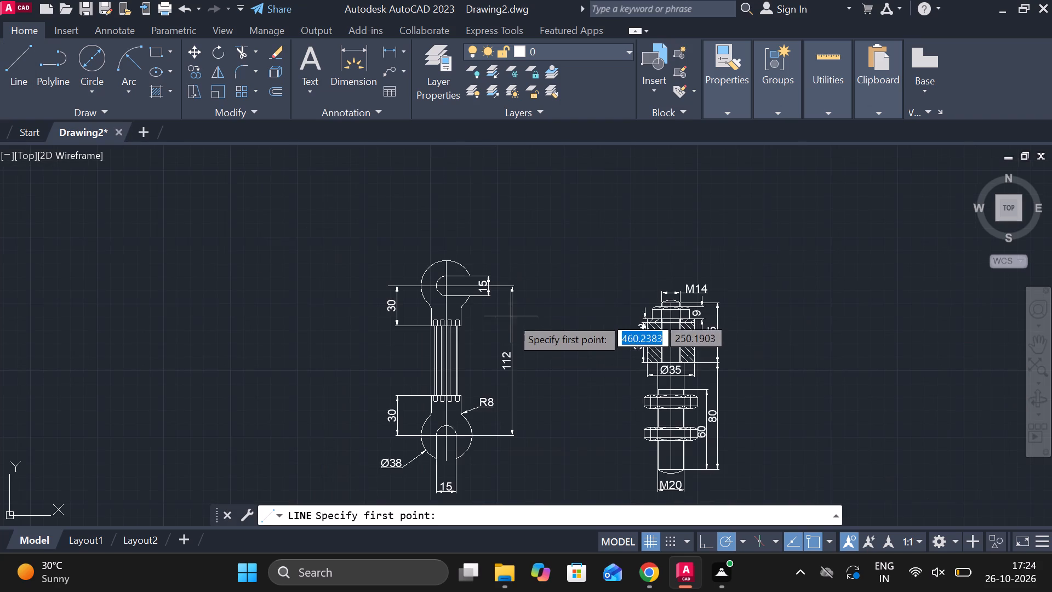
{"action": "scroll", "coordinate": [522, 315], "scroll_direction": "down", "scroll_amount": 1}
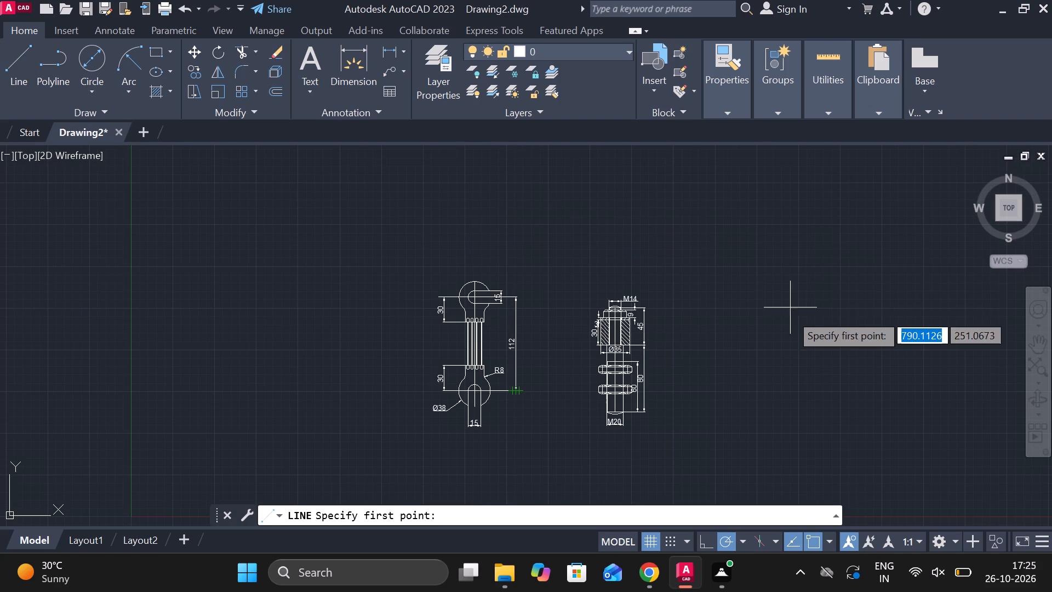
{"action": "scroll", "coordinate": [790, 318], "scroll_direction": "down", "scroll_amount": 1}
{"action": "scroll", "coordinate": [421, 346], "scroll_direction": "down", "scroll_amount": 2}
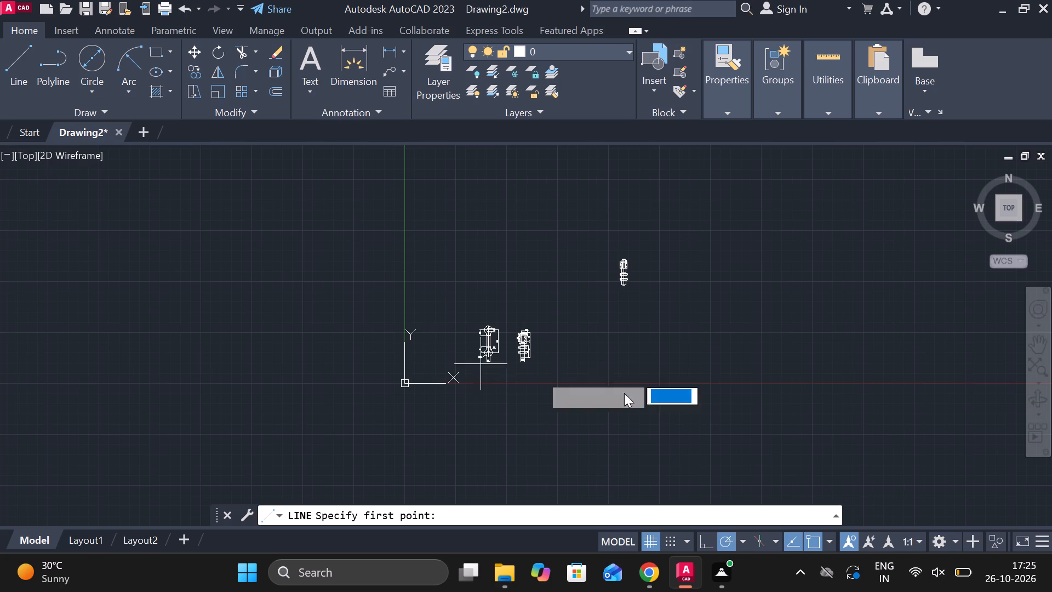
{"action": "scroll", "coordinate": [621, 348], "scroll_direction": "up", "scroll_amount": 3}
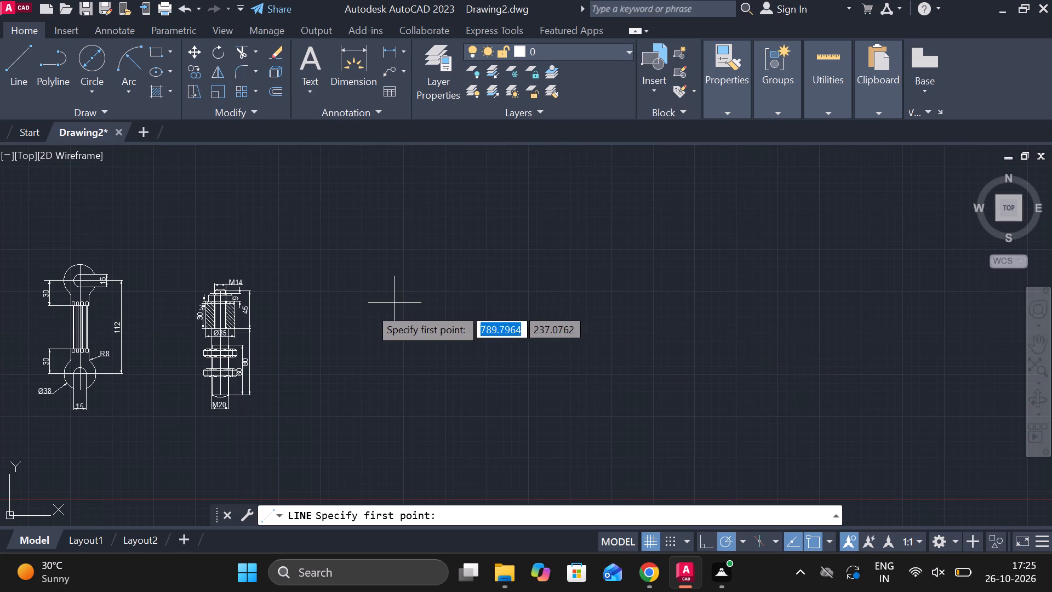
{"action": "scroll", "coordinate": [378, 328], "scroll_direction": "down", "scroll_amount": 1}
{"action": "left_click", "coordinate": [359, 292]}
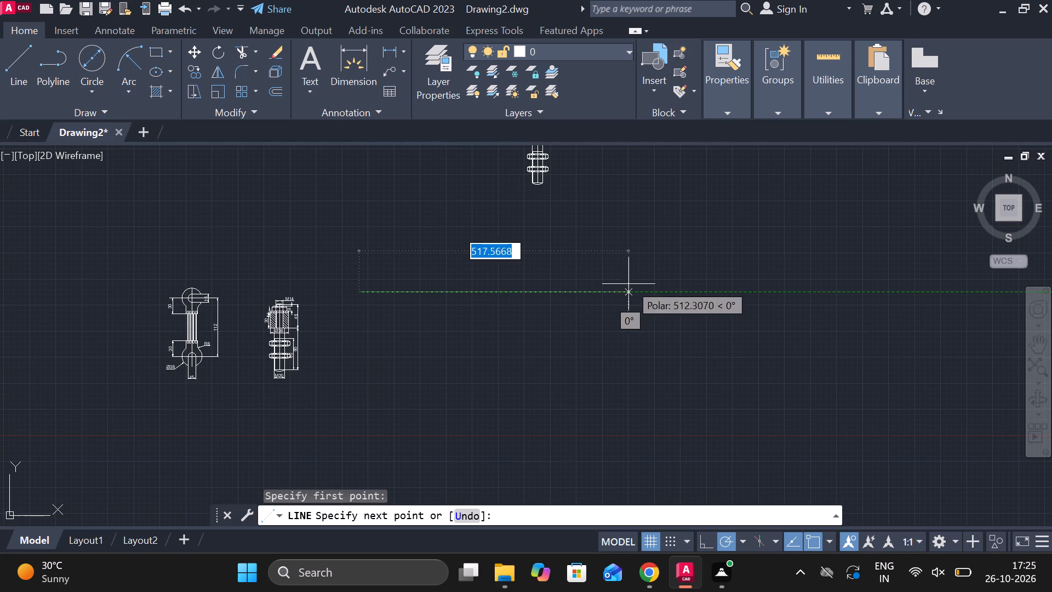
{"action": "key", "text": "1"}
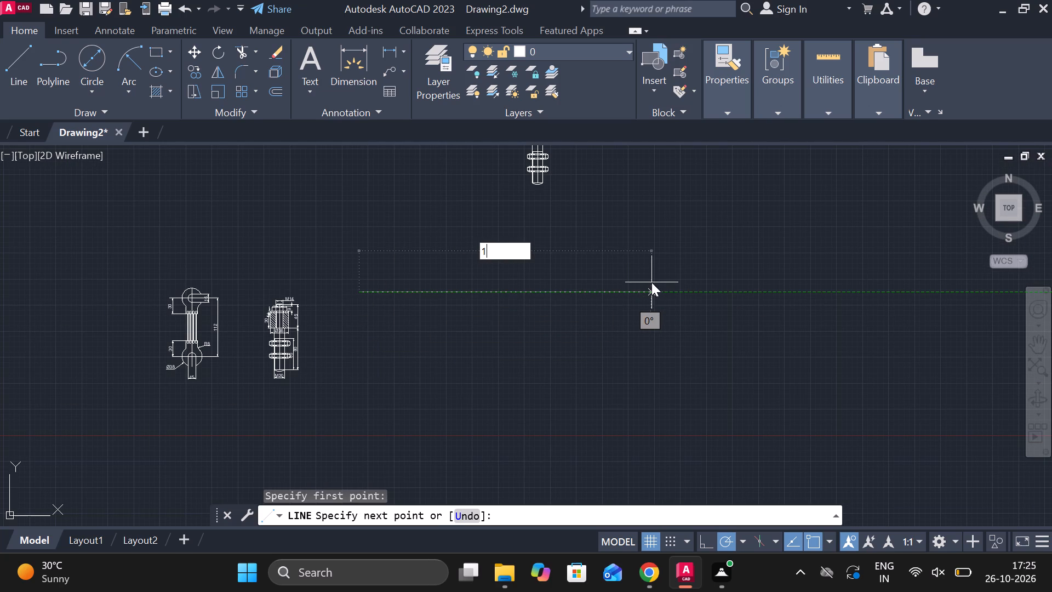
{"action": "type", "text": "50"}
{"action": "key", "text": "Return"}
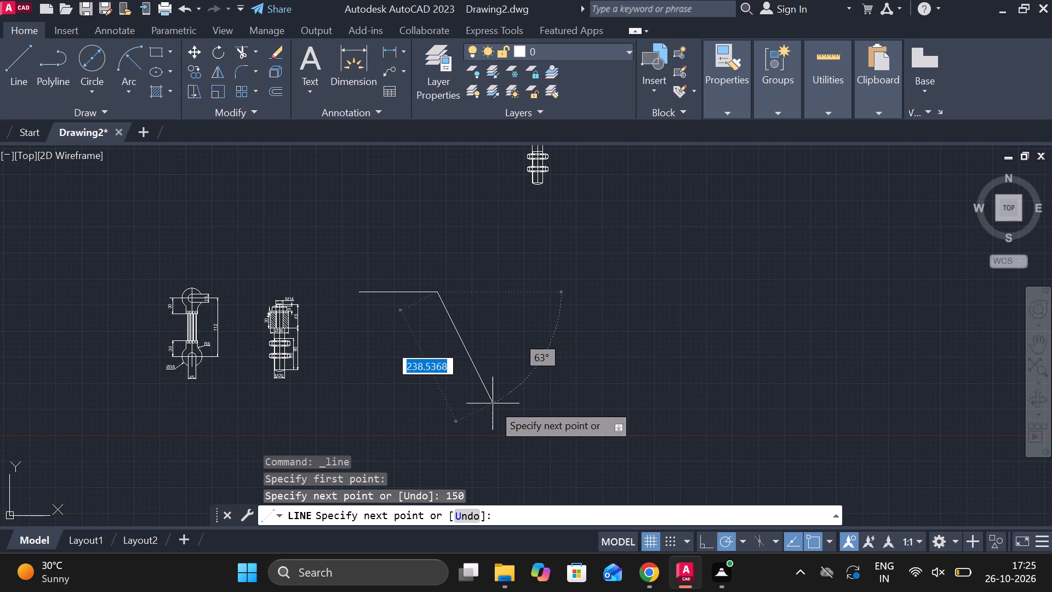
{"action": "key", "text": "Escape"}
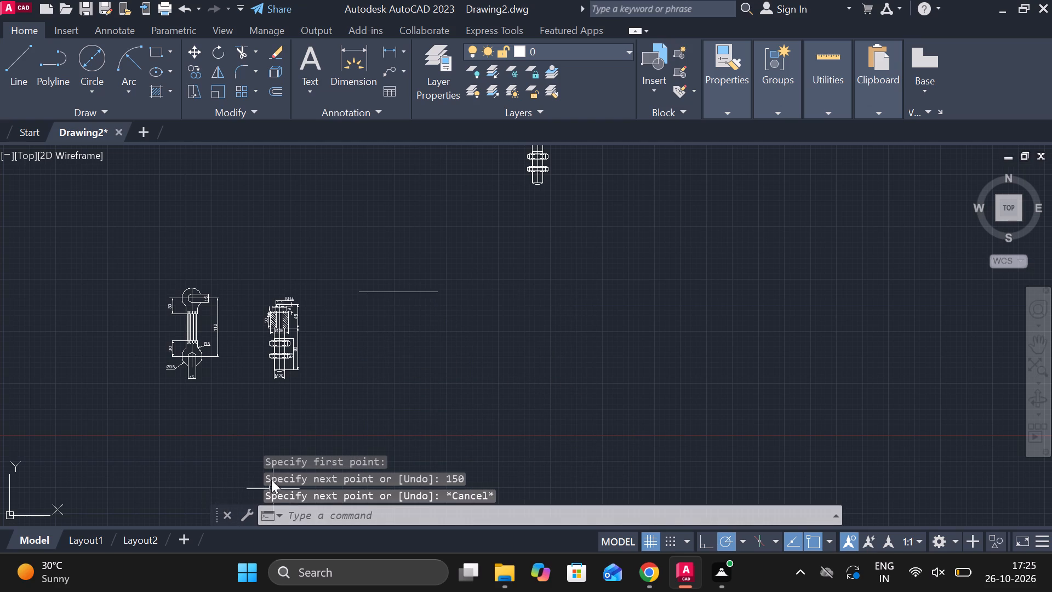
Check the vertical distance from the hatched block's bottom edge to the top of the threaded section with a trial linear dimension.
{"action": "scroll", "coordinate": [283, 368], "scroll_direction": "up", "scroll_amount": 3}
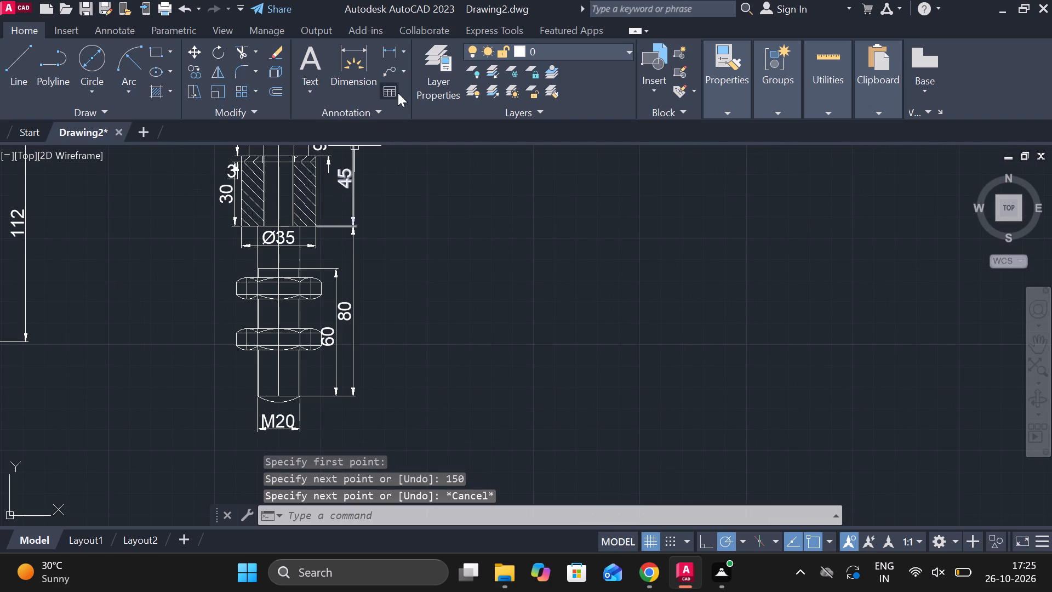
{"action": "left_click", "coordinate": [393, 49]}
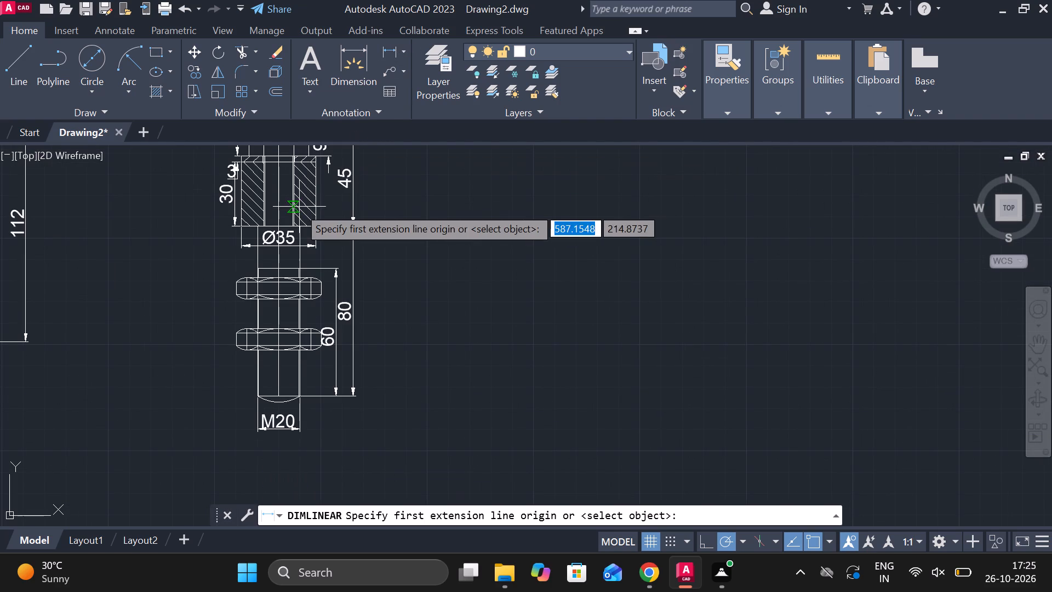
{"action": "scroll", "coordinate": [280, 226], "scroll_direction": "up", "scroll_amount": 3}
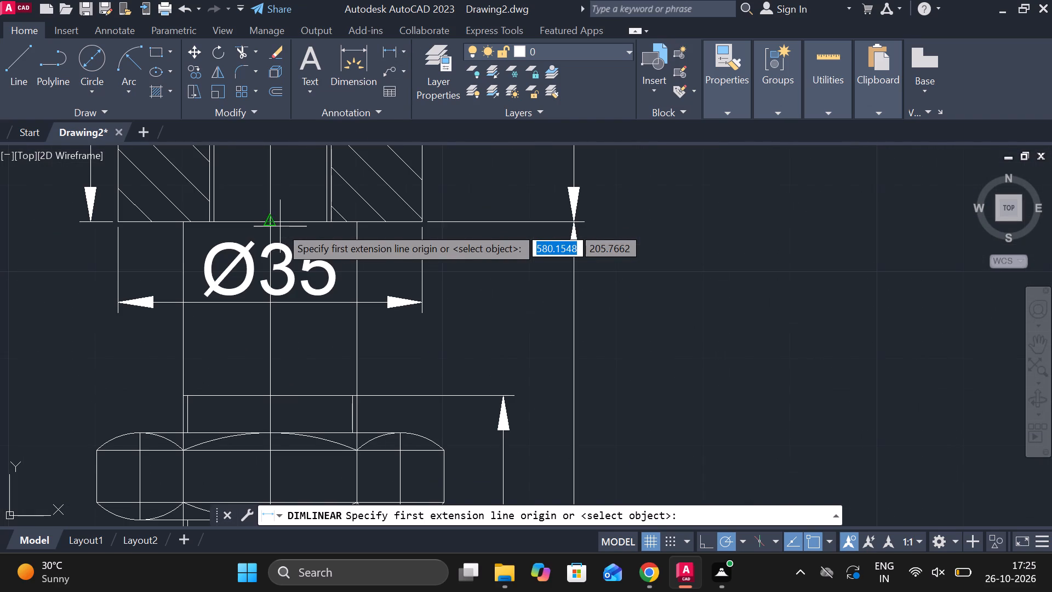
{"action": "left_click", "coordinate": [272, 221]}
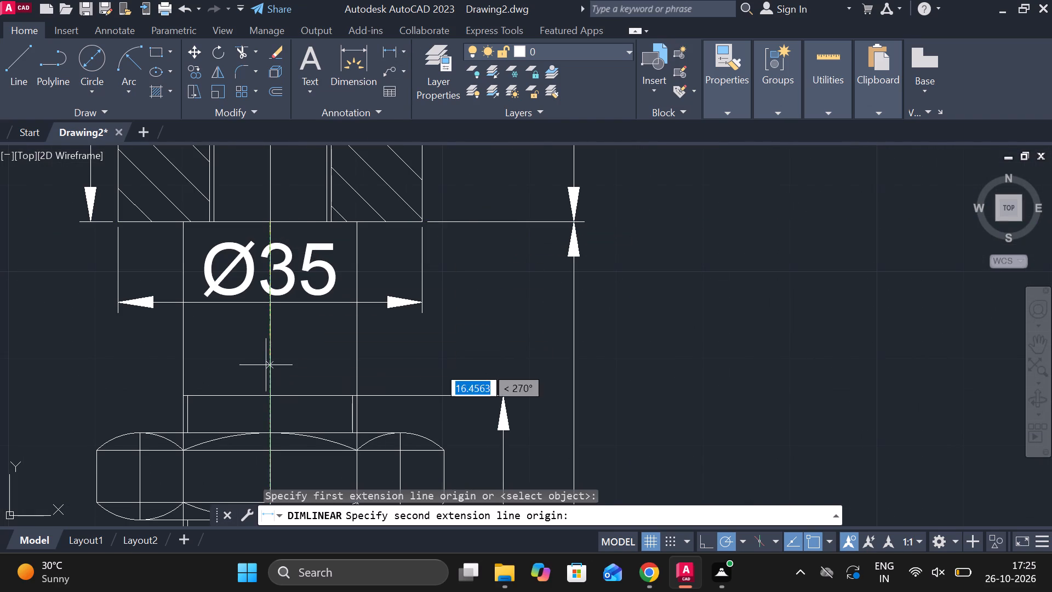
{"action": "left_click", "coordinate": [269, 399]}
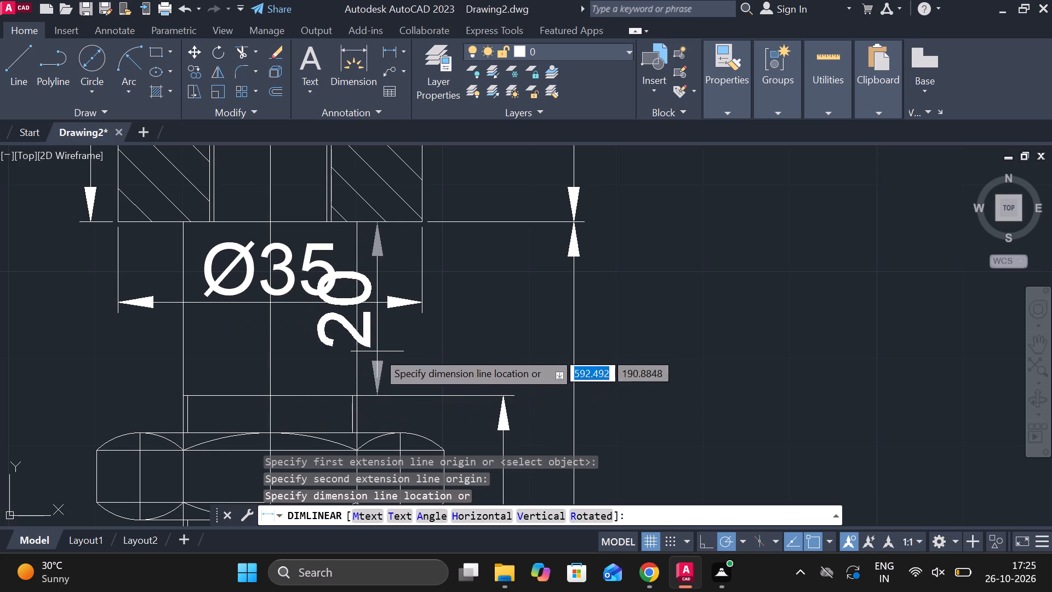
{"action": "key", "text": "Escape"}
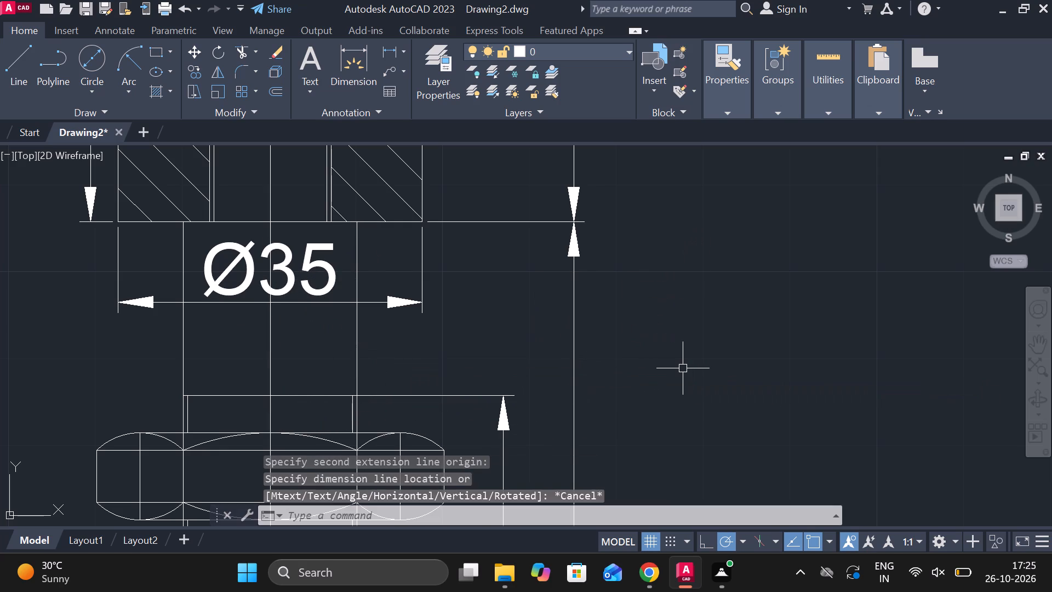
Erase the single horizontal line beside the dimensioned bolt assembly.
{"action": "scroll", "coordinate": [684, 367], "scroll_direction": "down", "scroll_amount": 3}
{"action": "scroll", "coordinate": [825, 247], "scroll_direction": "down", "scroll_amount": 4}
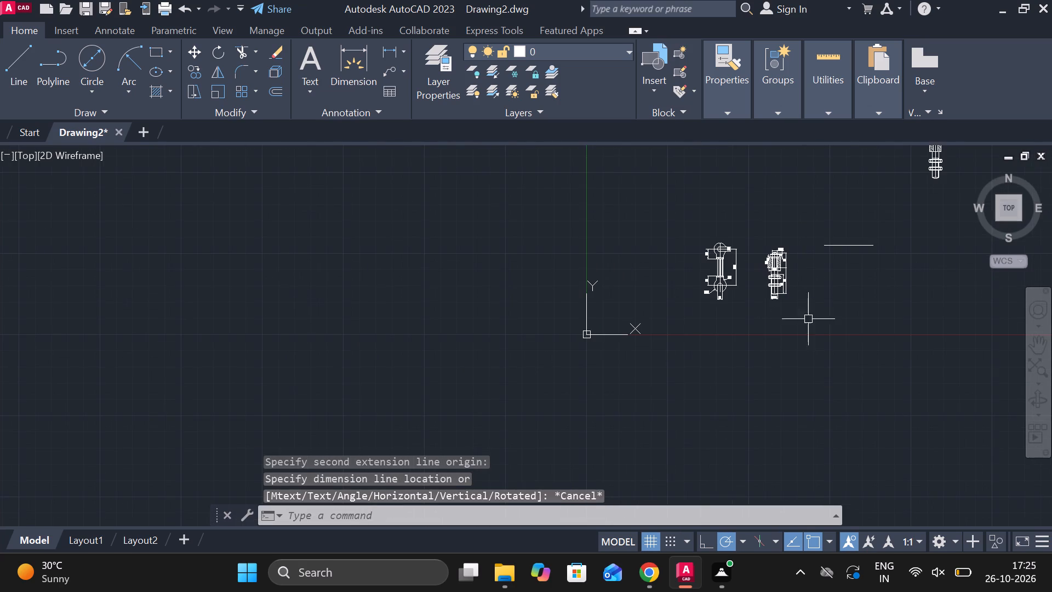
{"action": "scroll", "coordinate": [933, 231], "scroll_direction": "up", "scroll_amount": 3}
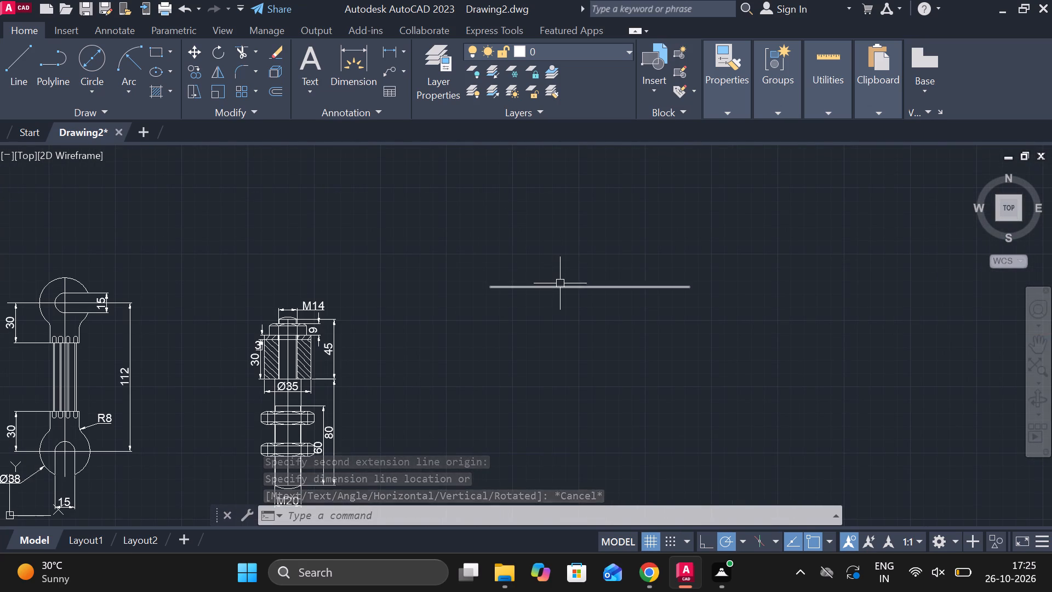
{"action": "left_click", "coordinate": [560, 283]}
{"action": "key", "text": "Delete"}
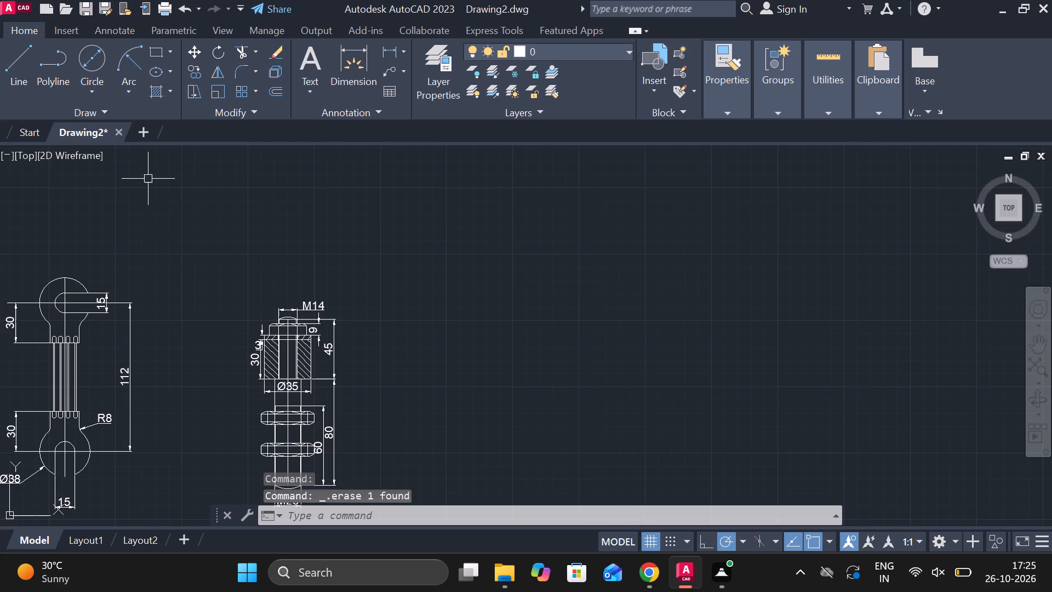
Draw three sides of a bar beside the dimensioned bolt: 150 to the right, 20 down and 150 back to the left.
{"action": "left_click", "coordinate": [24, 72]}
{"action": "left_click", "coordinate": [485, 306]}
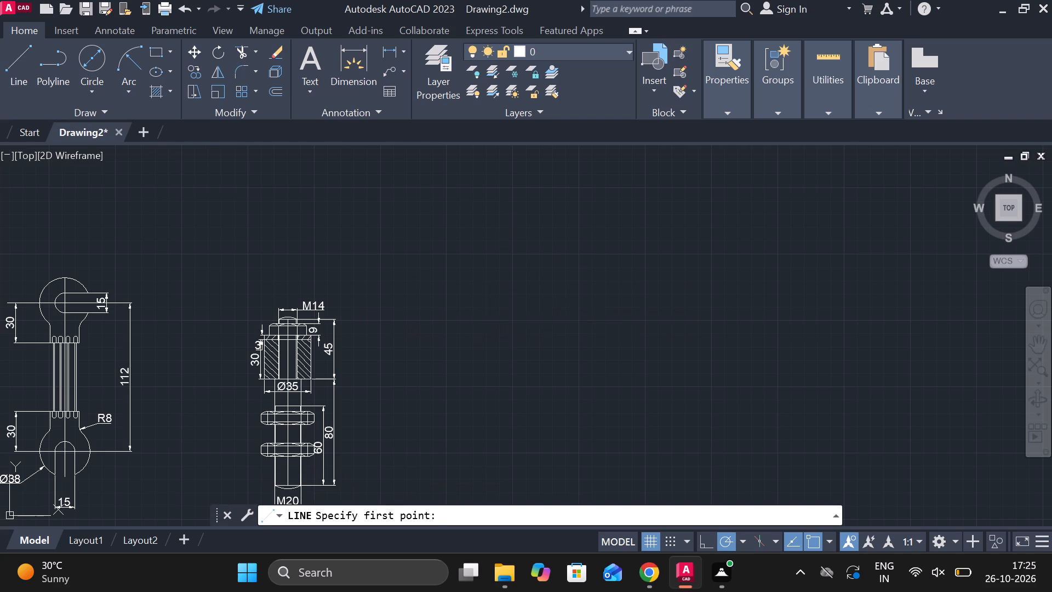
{"action": "key", "text": "1"}
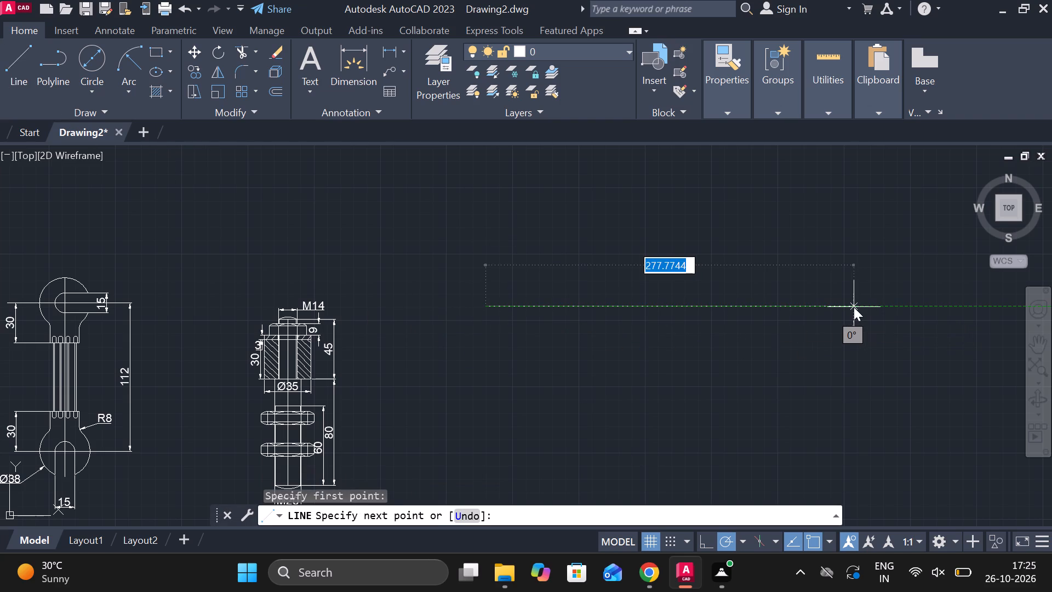
{"action": "type", "text": "50"}
{"action": "key", "text": "Return"}
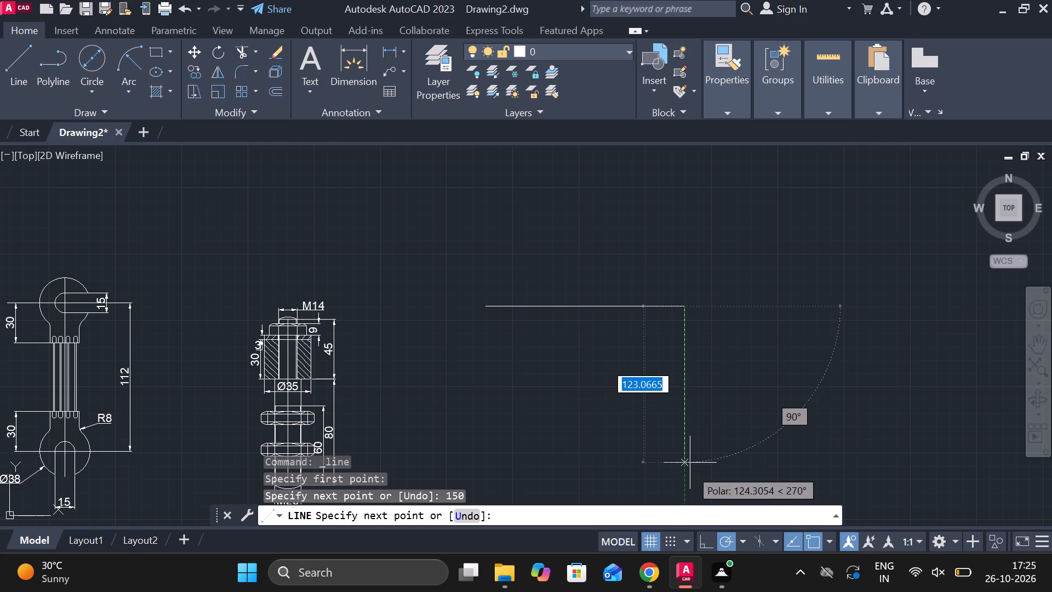
{"action": "key", "text": "2"}
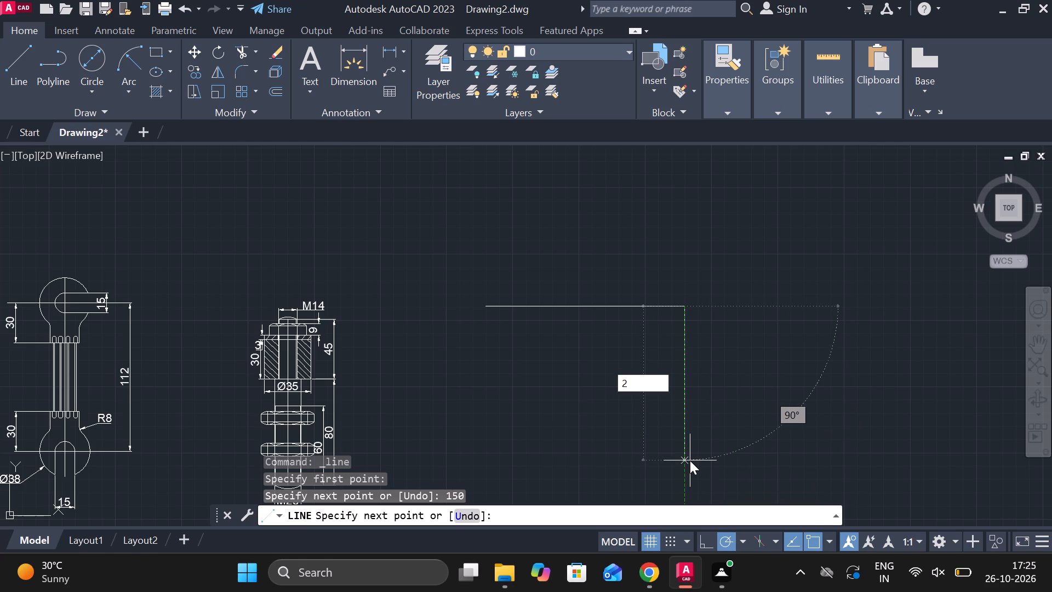
{"action": "key", "text": "0"}
{"action": "key", "text": "Return"}
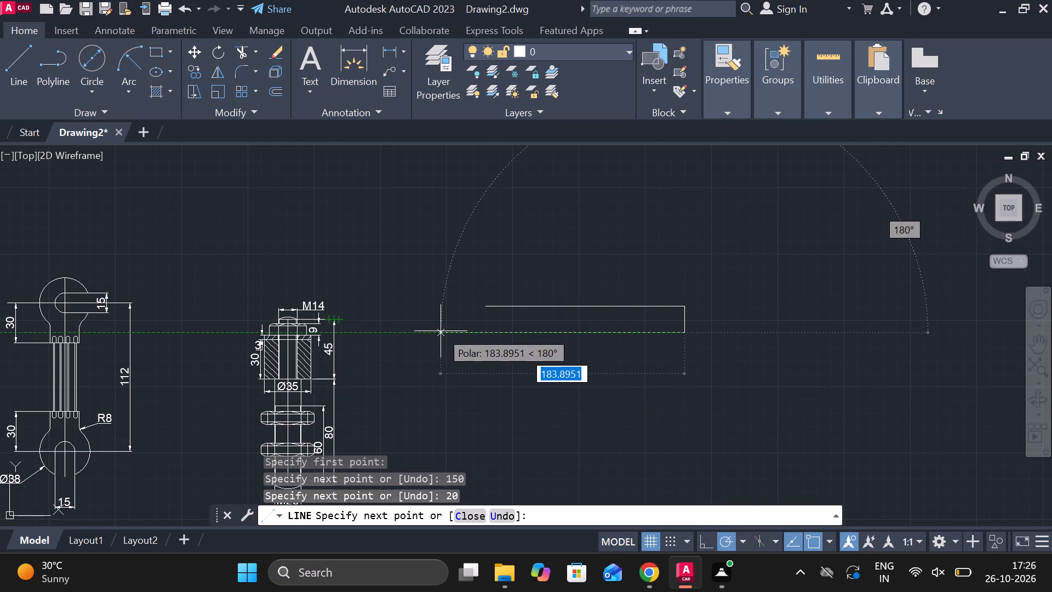
{"action": "key", "text": "1"}
{"action": "type", "text": "50"}
{"action": "key", "text": "Return"}
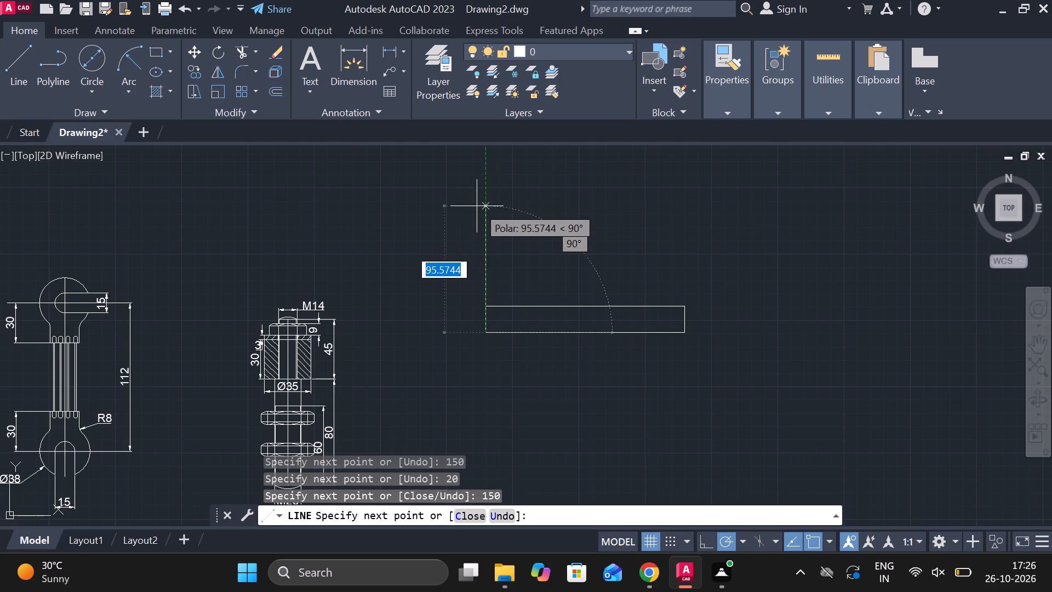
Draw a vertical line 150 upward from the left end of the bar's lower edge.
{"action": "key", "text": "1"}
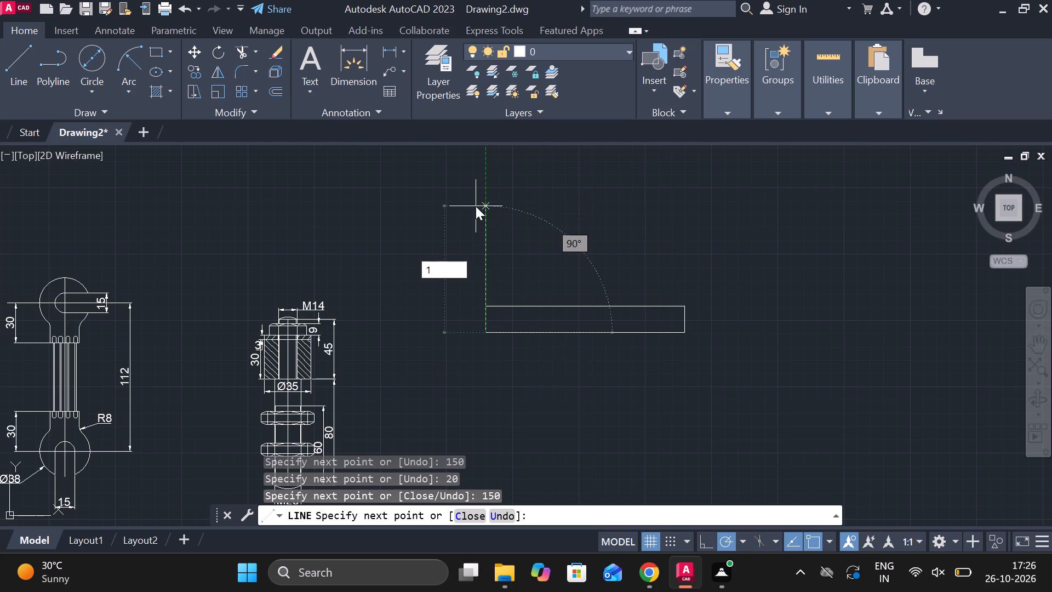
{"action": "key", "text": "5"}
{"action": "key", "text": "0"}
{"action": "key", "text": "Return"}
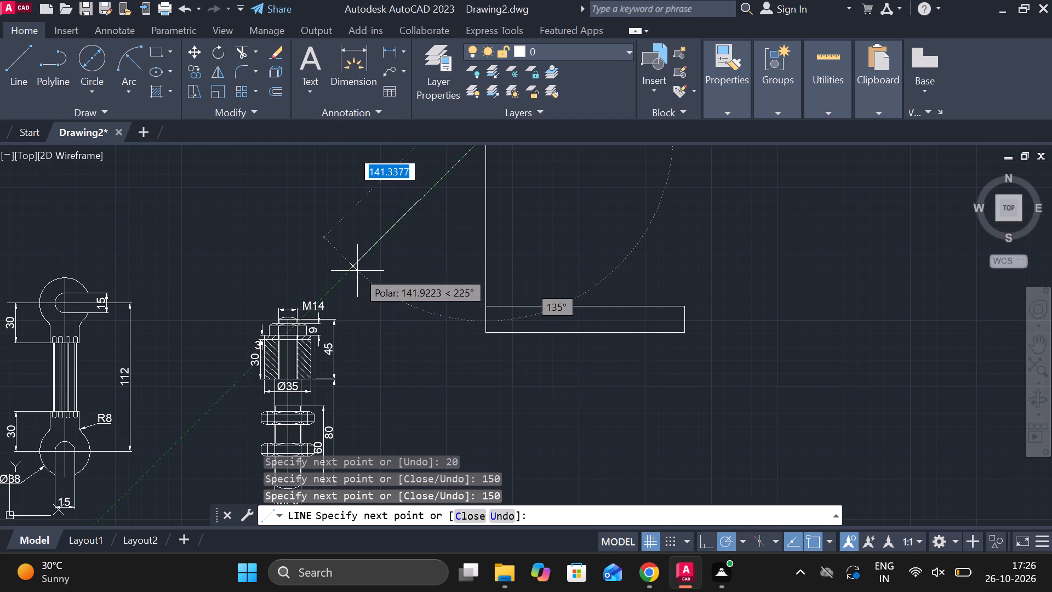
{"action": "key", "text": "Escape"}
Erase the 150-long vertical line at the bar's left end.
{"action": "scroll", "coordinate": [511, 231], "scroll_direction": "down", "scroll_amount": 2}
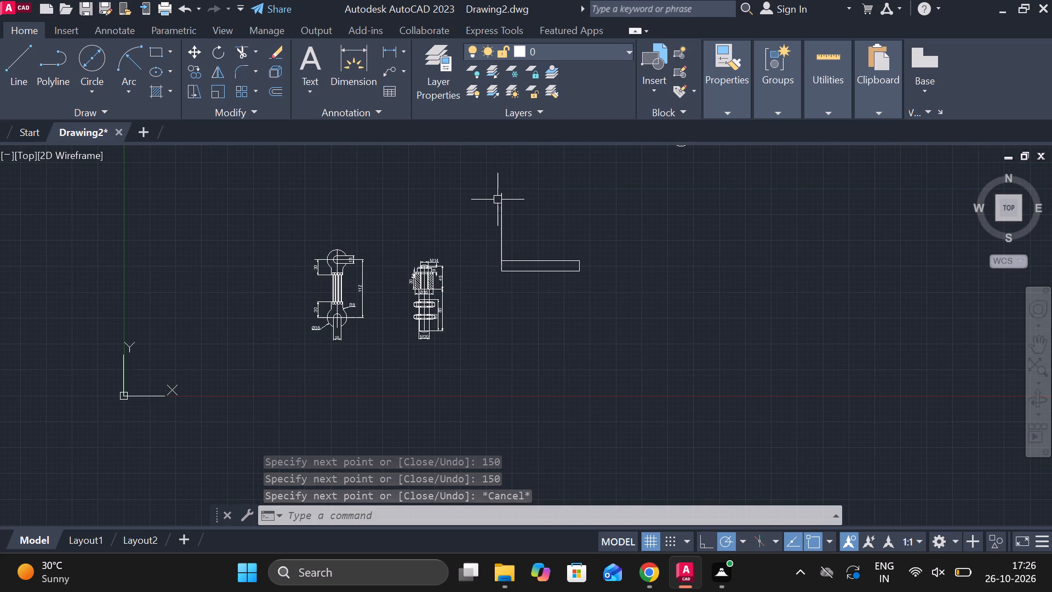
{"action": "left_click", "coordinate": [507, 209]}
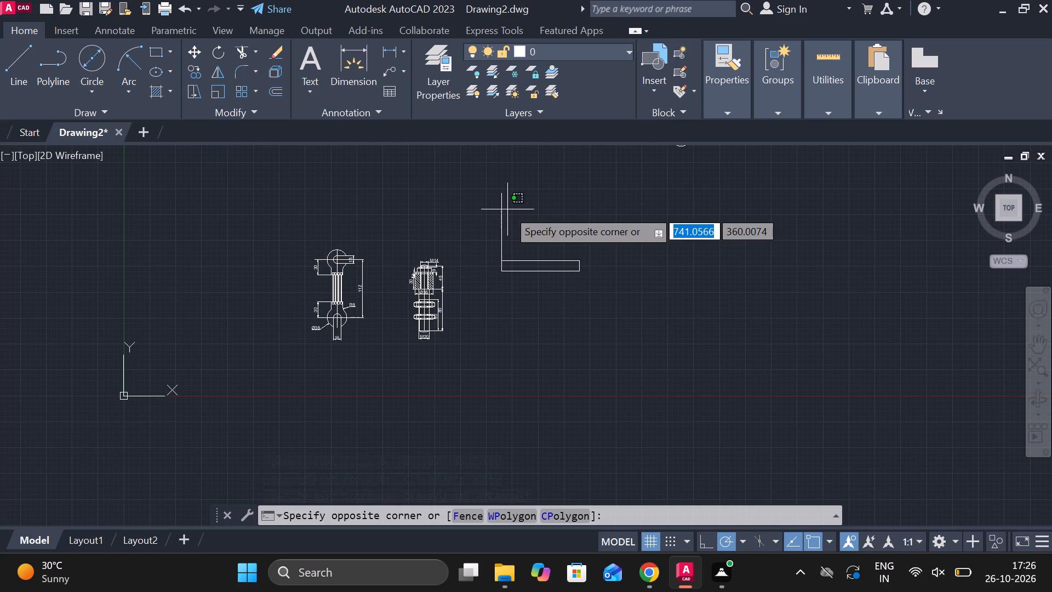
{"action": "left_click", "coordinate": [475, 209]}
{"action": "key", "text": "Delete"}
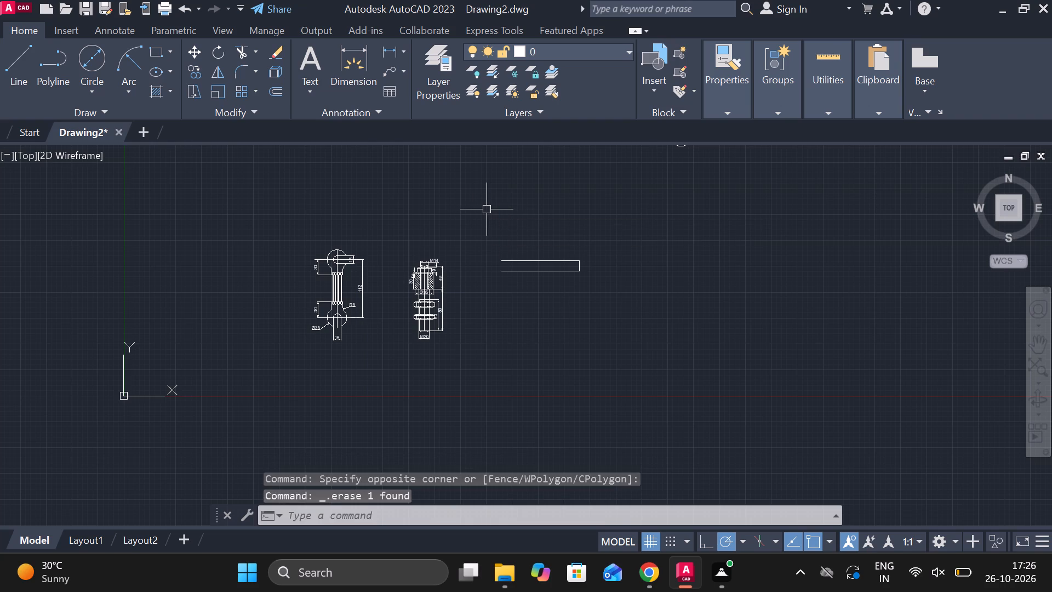
Close the bar's open left end with a vertical line joining the upper and lower edges.
{"action": "left_click", "coordinate": [17, 83]}
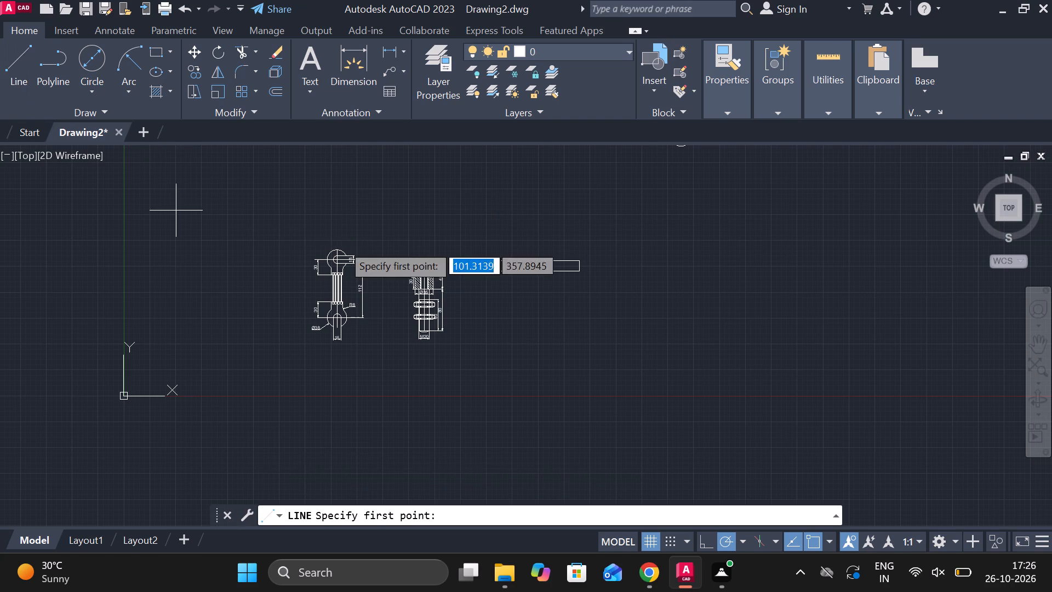
{"action": "scroll", "coordinate": [397, 248], "scroll_direction": "up", "scroll_amount": 4}
{"action": "scroll", "coordinate": [579, 308], "scroll_direction": "down", "scroll_amount": 3}
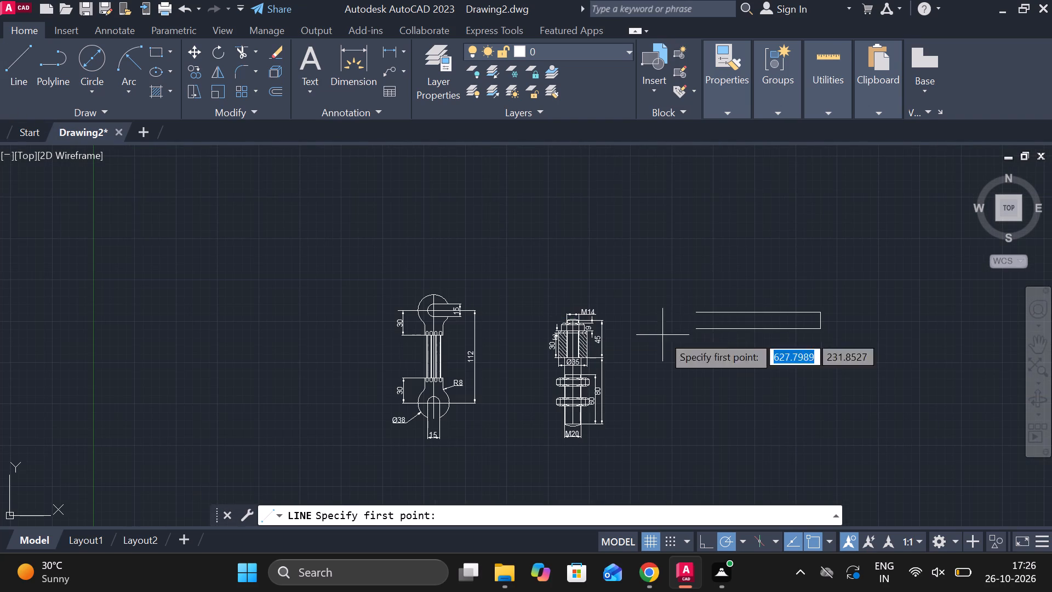
{"action": "scroll", "coordinate": [724, 320], "scroll_direction": "up", "scroll_amount": 2}
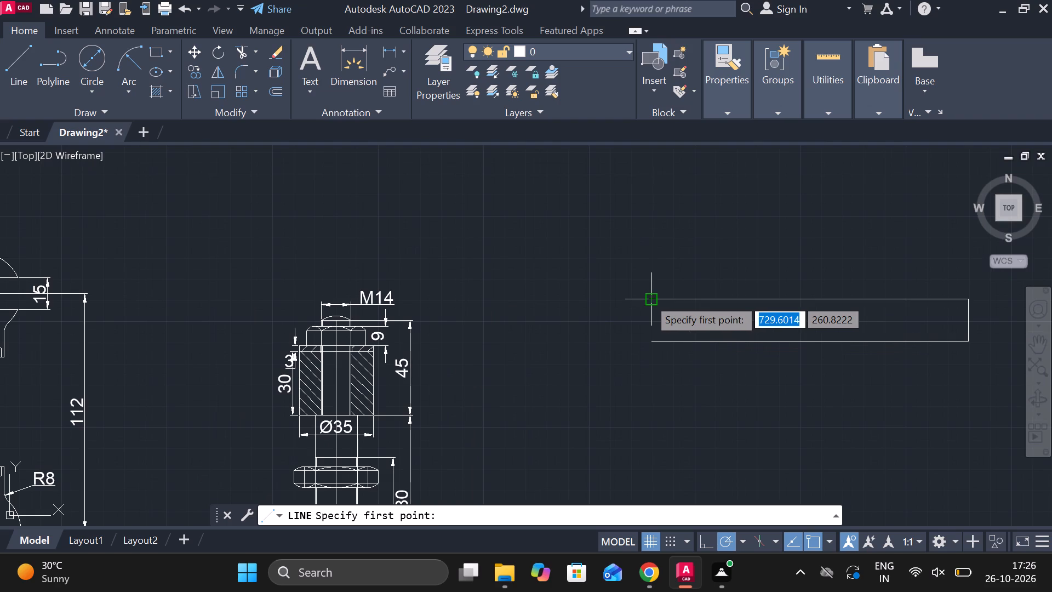
{"action": "left_click", "coordinate": [648, 298]}
{"action": "left_click", "coordinate": [654, 342]}
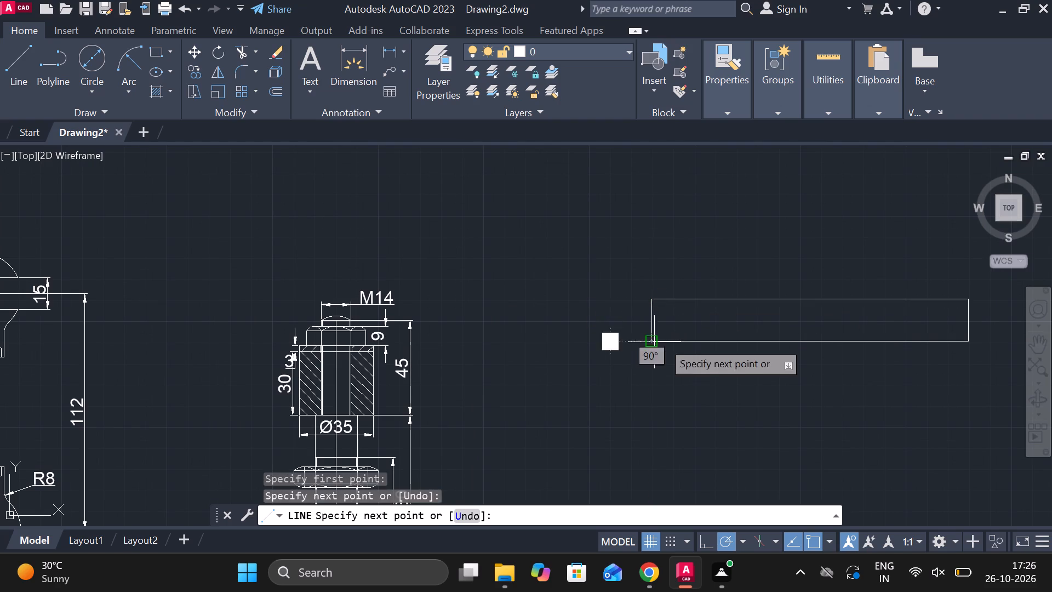
{"action": "key", "text": "Escape"}
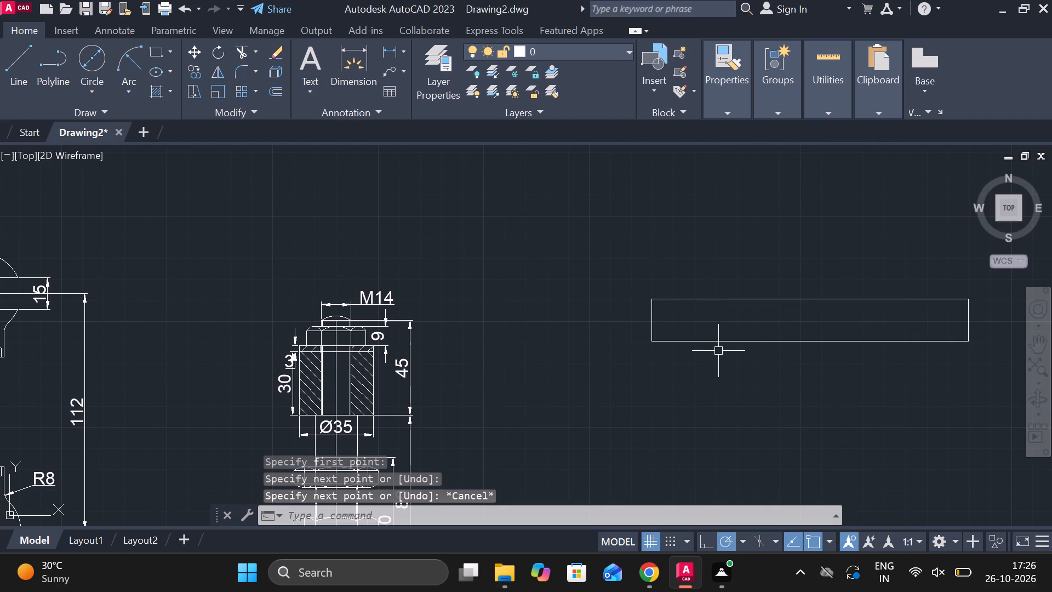
Copy the undimensioned bolt assembly to the right end of the bar, with its hatched sleeve's bottom level with the bar's upper edge.
{"action": "scroll", "coordinate": [718, 351], "scroll_direction": "down", "scroll_amount": 1}
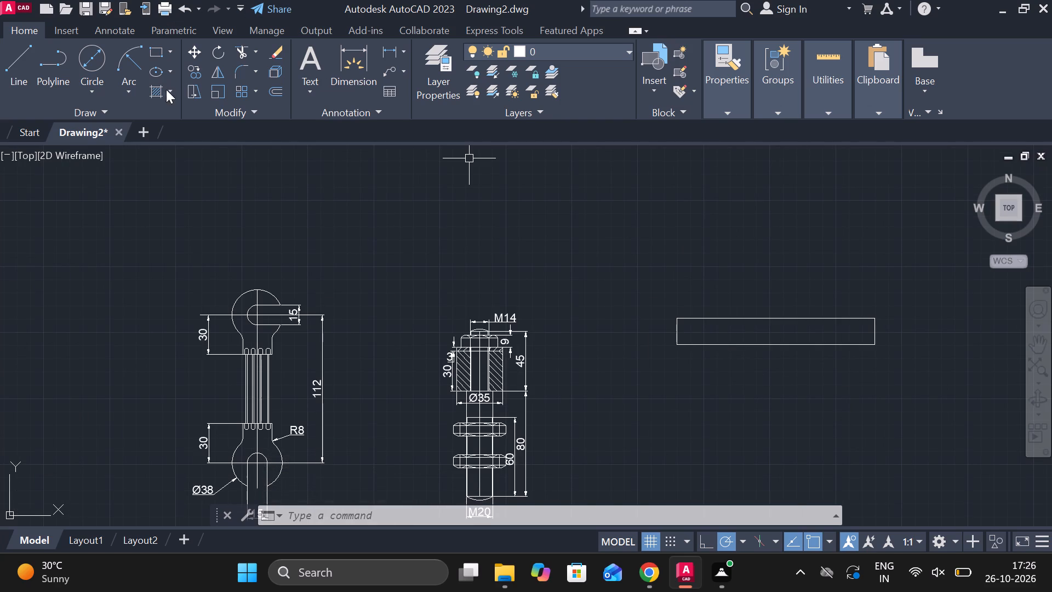
{"action": "scroll", "coordinate": [796, 334], "scroll_direction": "down", "scroll_amount": 3}
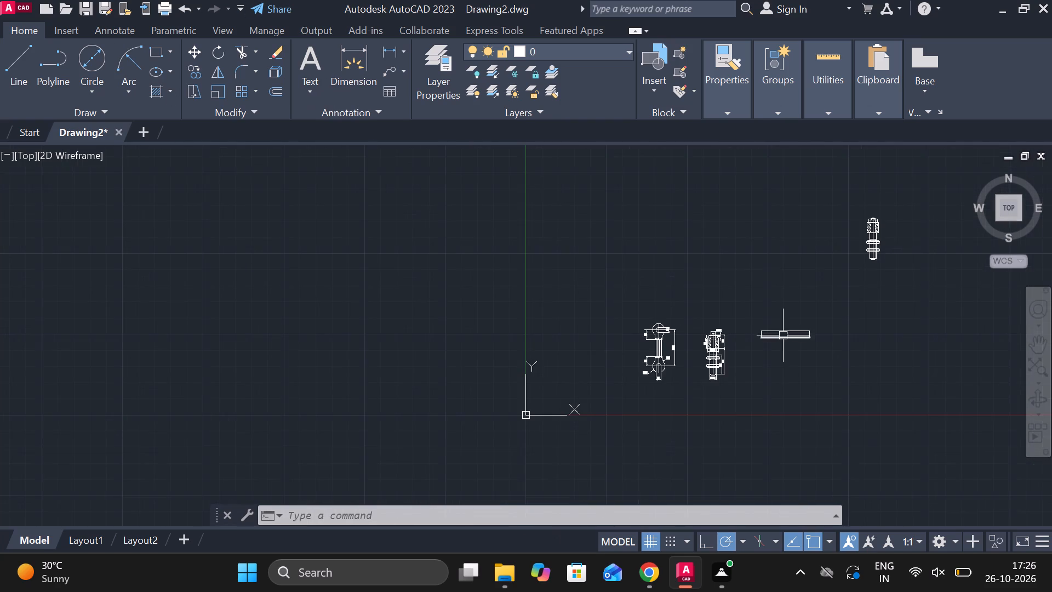
{"action": "left_click", "coordinate": [845, 189]}
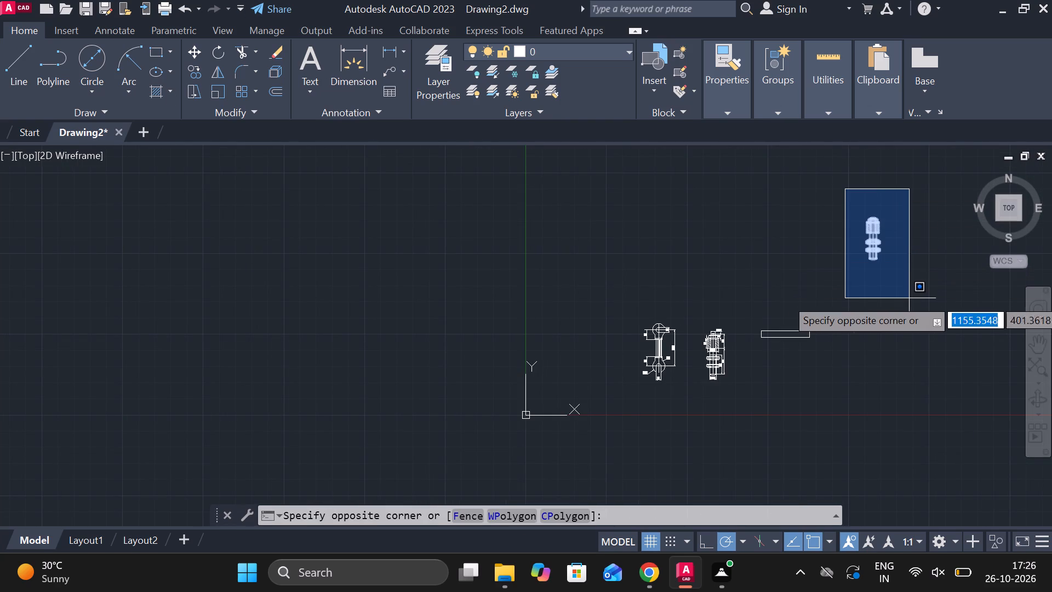
{"action": "left_click", "coordinate": [910, 299]}
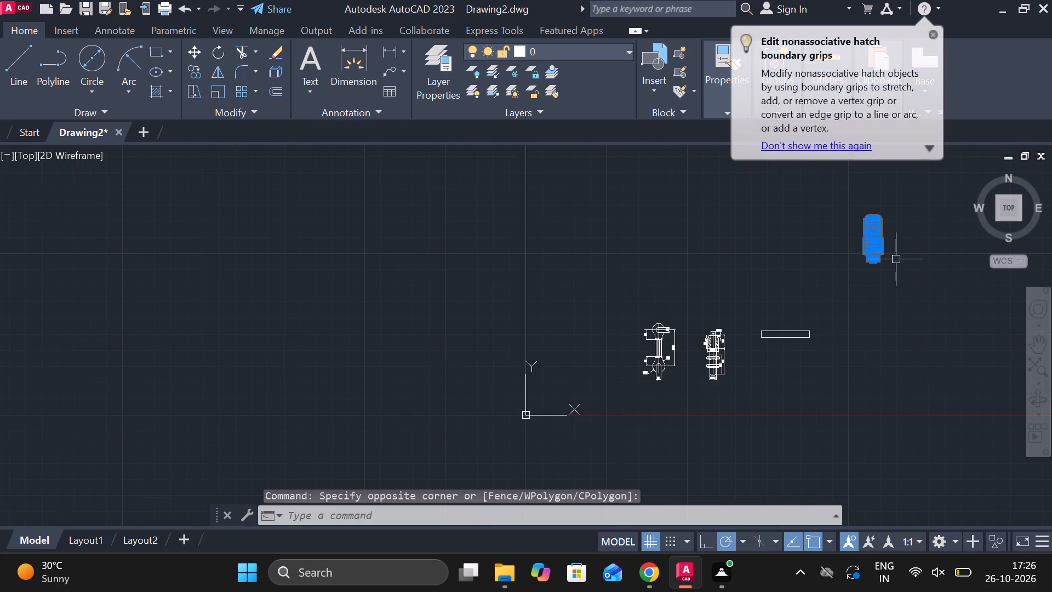
{"action": "key", "text": "c"}
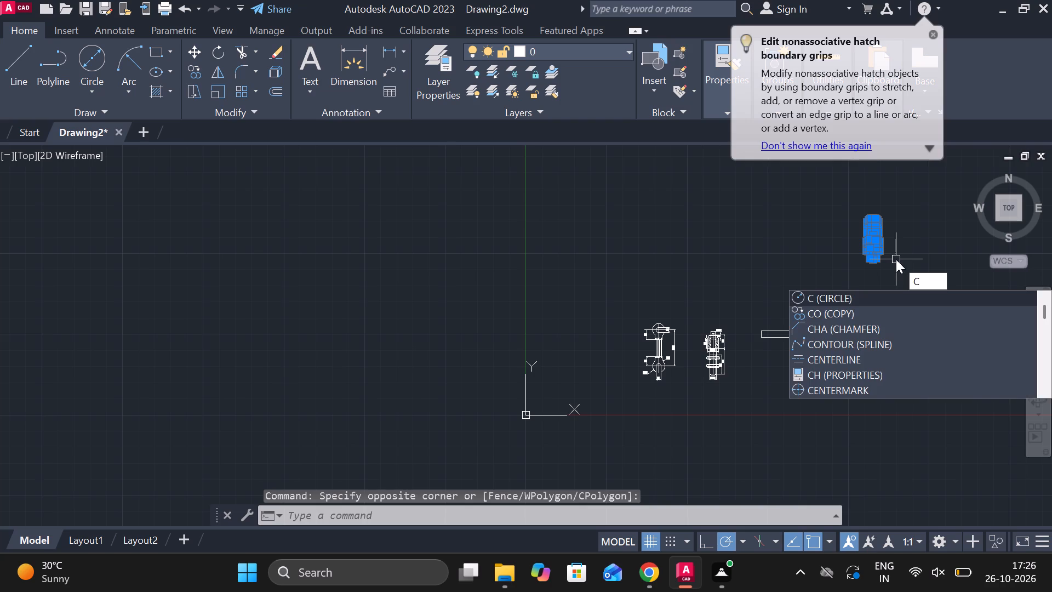
{"action": "key", "text": "o"}
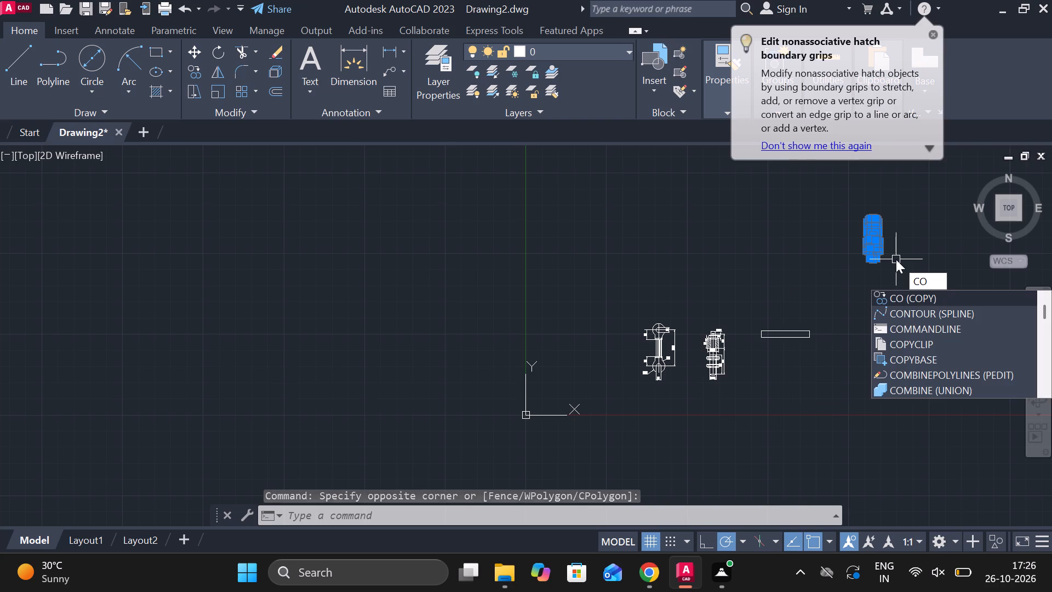
{"action": "key", "text": "Return"}
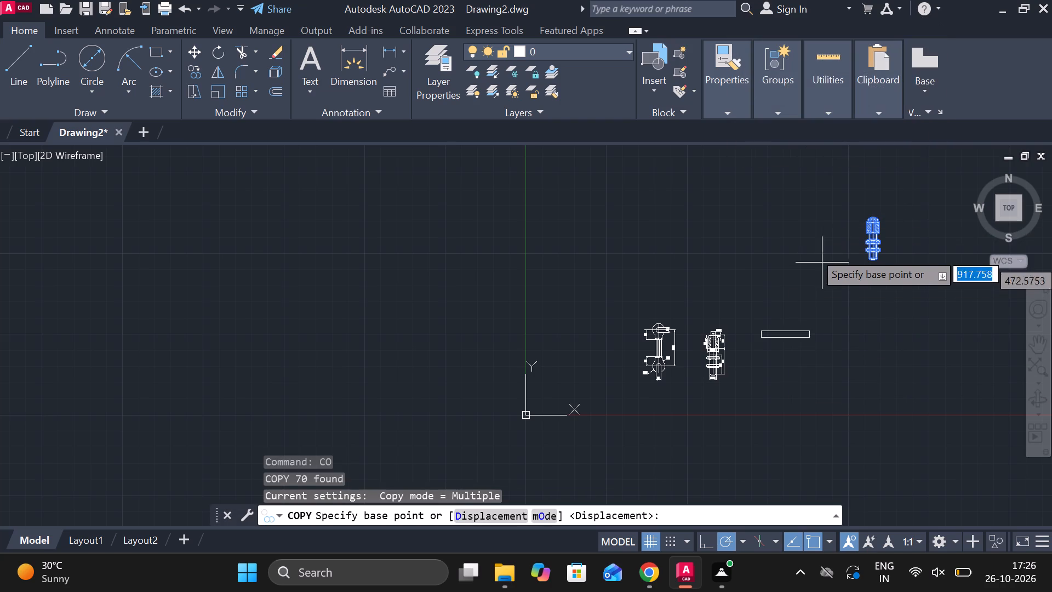
{"action": "left_click", "coordinate": [879, 237]}
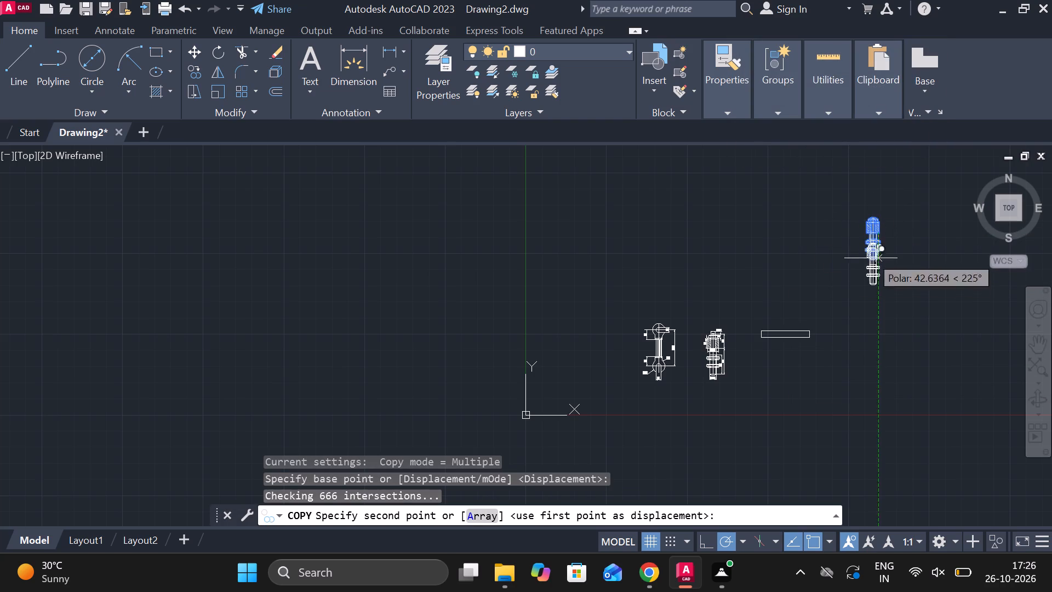
{"action": "scroll", "coordinate": [801, 323], "scroll_direction": "up", "scroll_amount": 3}
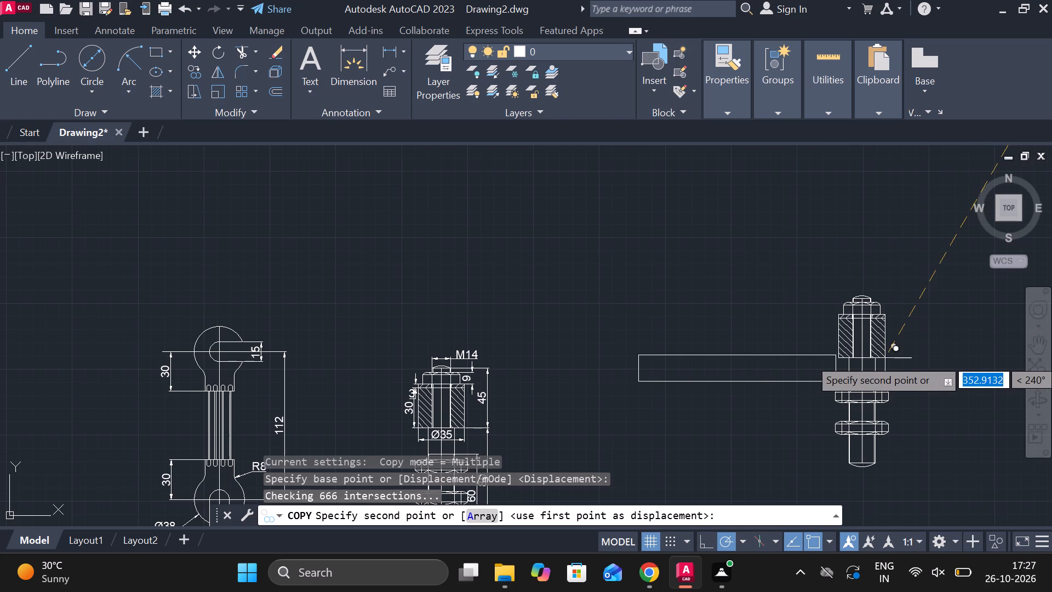
{"action": "left_click", "coordinate": [885, 355]}
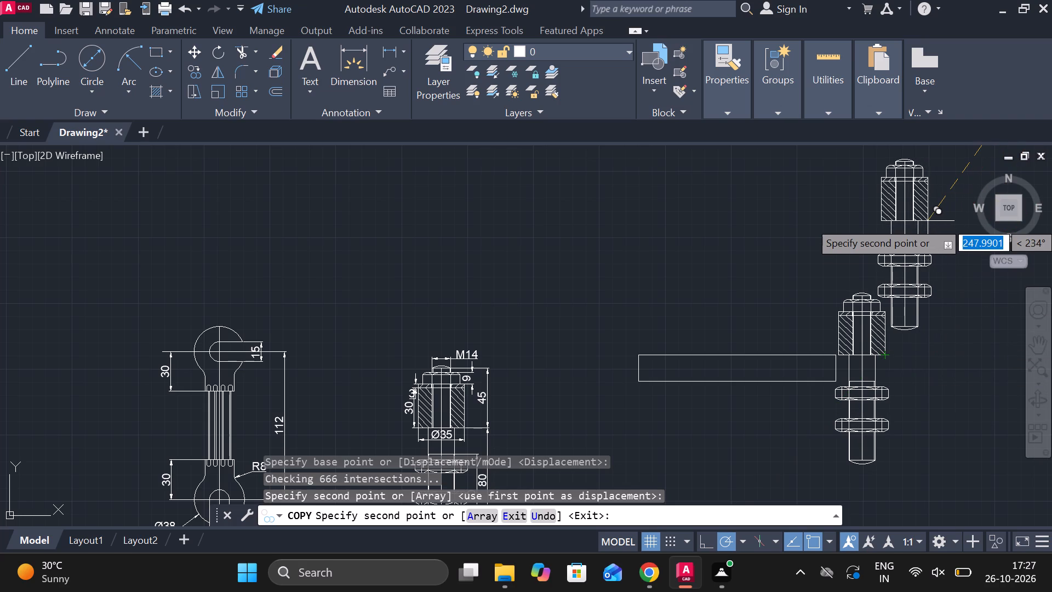
{"action": "key", "text": "Escape"}
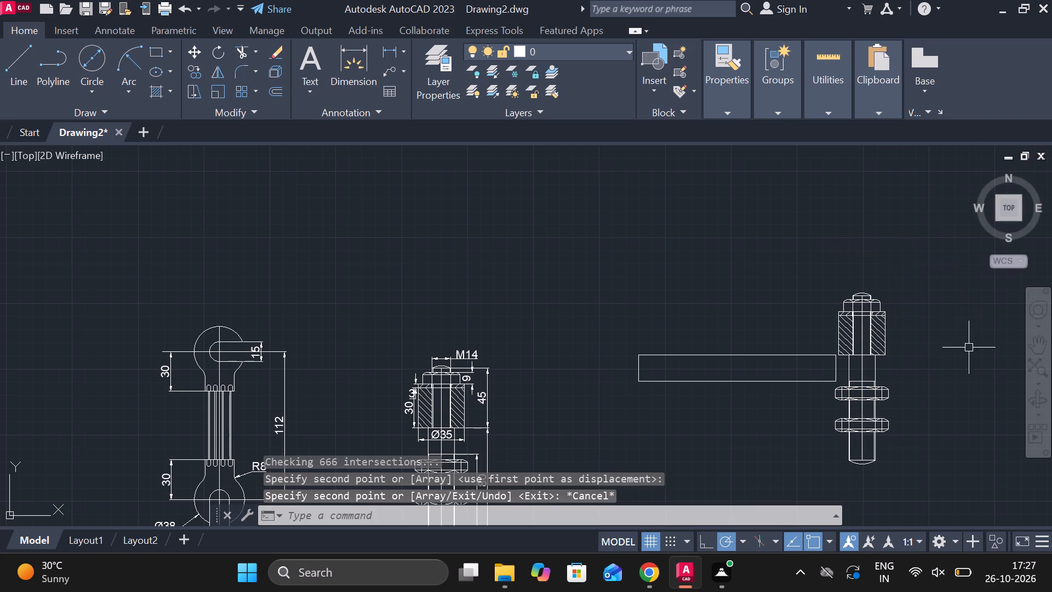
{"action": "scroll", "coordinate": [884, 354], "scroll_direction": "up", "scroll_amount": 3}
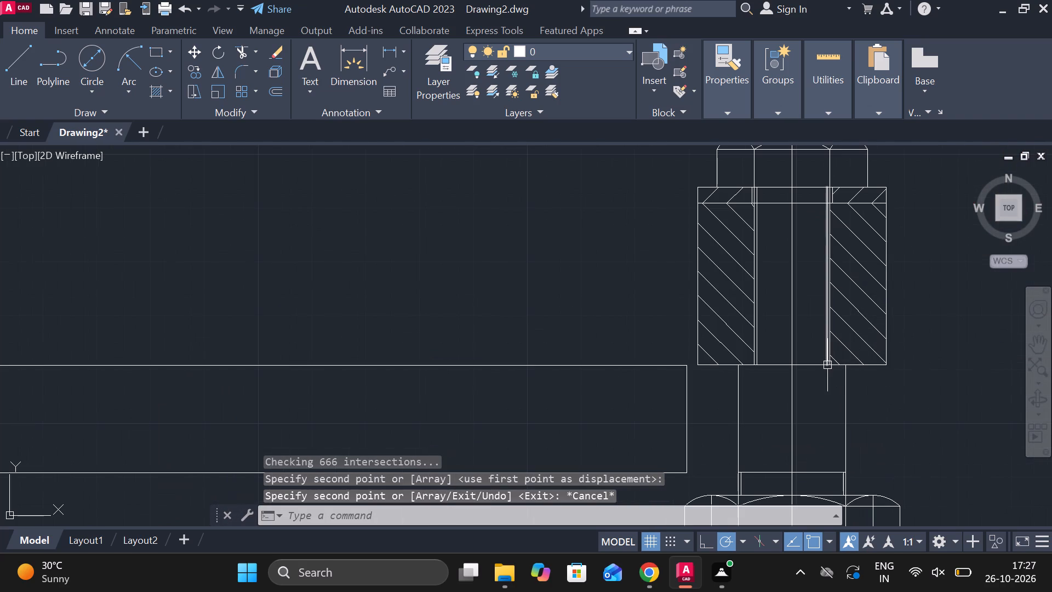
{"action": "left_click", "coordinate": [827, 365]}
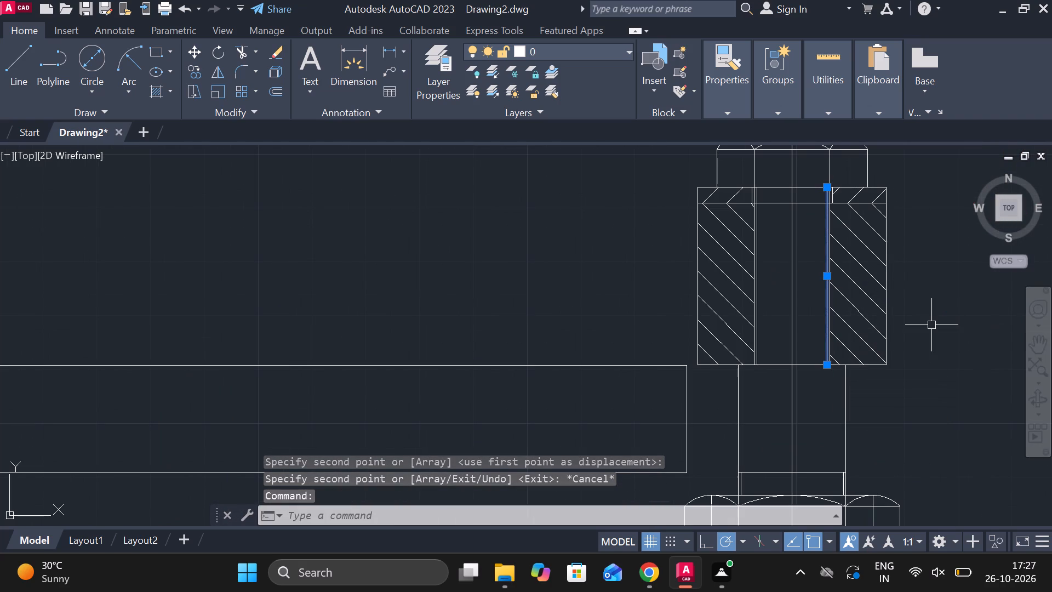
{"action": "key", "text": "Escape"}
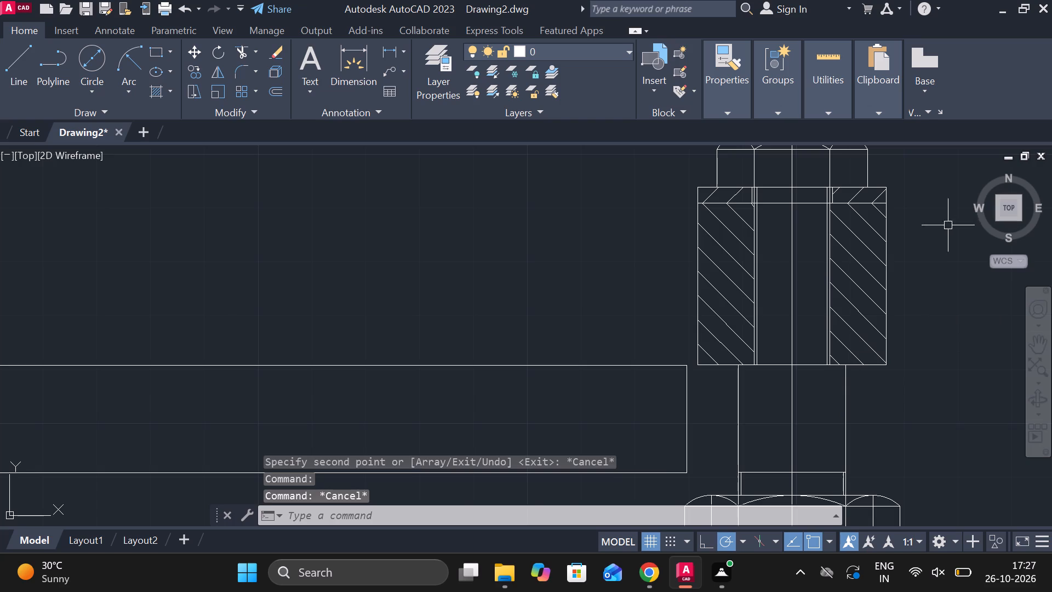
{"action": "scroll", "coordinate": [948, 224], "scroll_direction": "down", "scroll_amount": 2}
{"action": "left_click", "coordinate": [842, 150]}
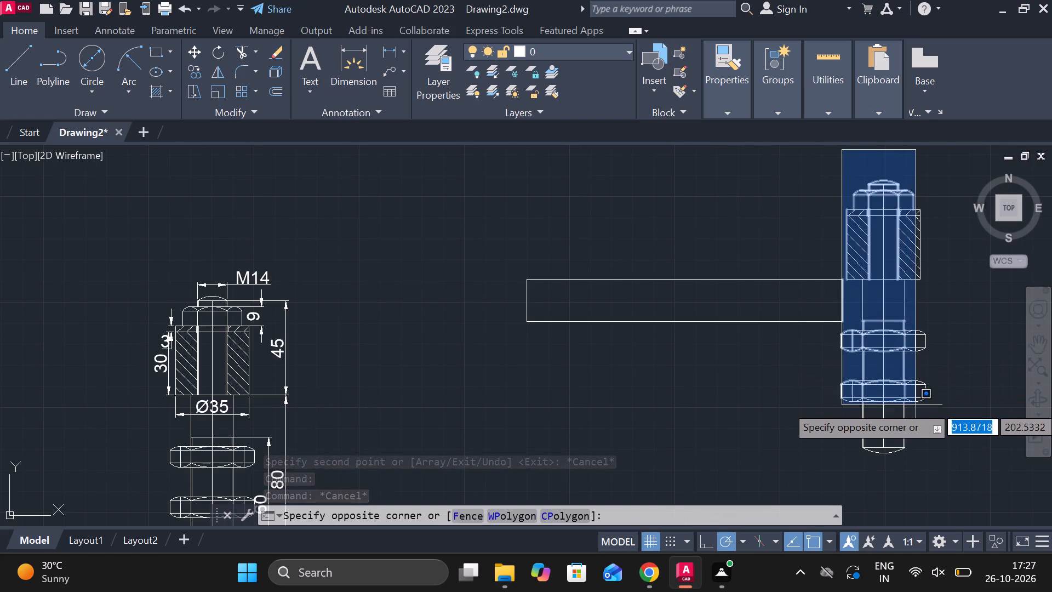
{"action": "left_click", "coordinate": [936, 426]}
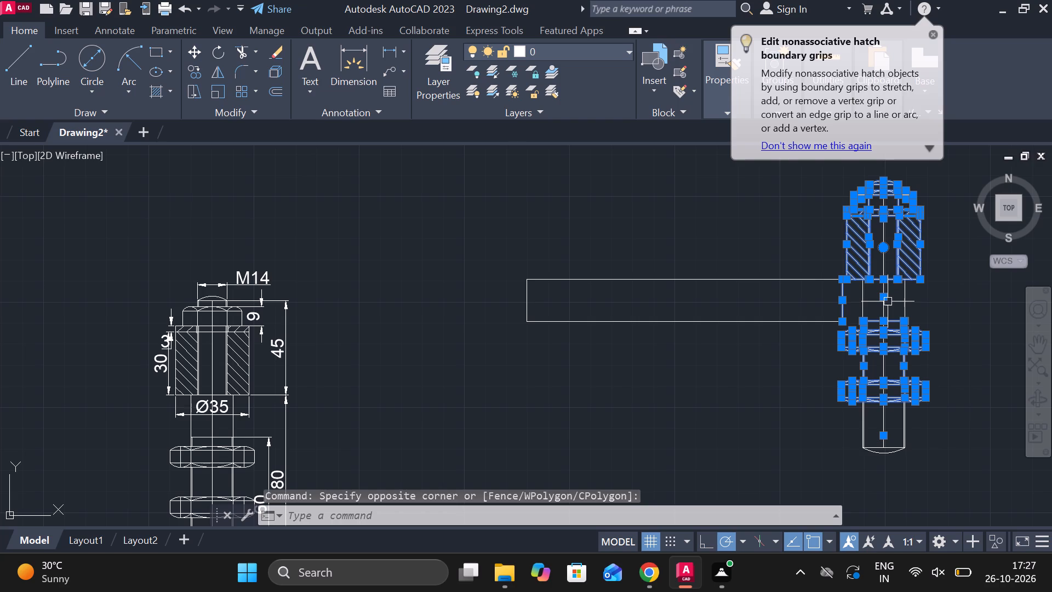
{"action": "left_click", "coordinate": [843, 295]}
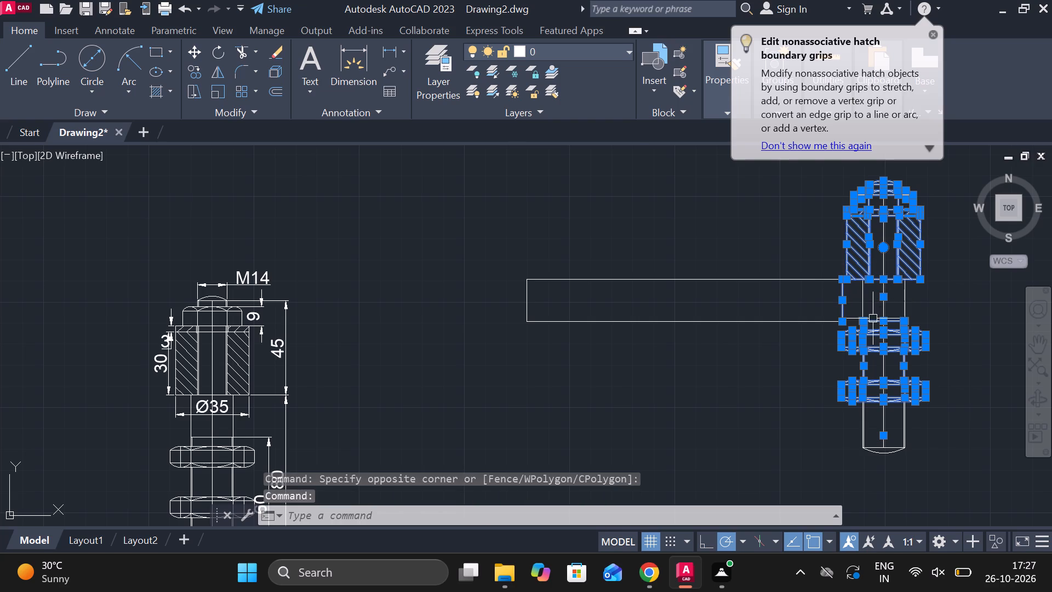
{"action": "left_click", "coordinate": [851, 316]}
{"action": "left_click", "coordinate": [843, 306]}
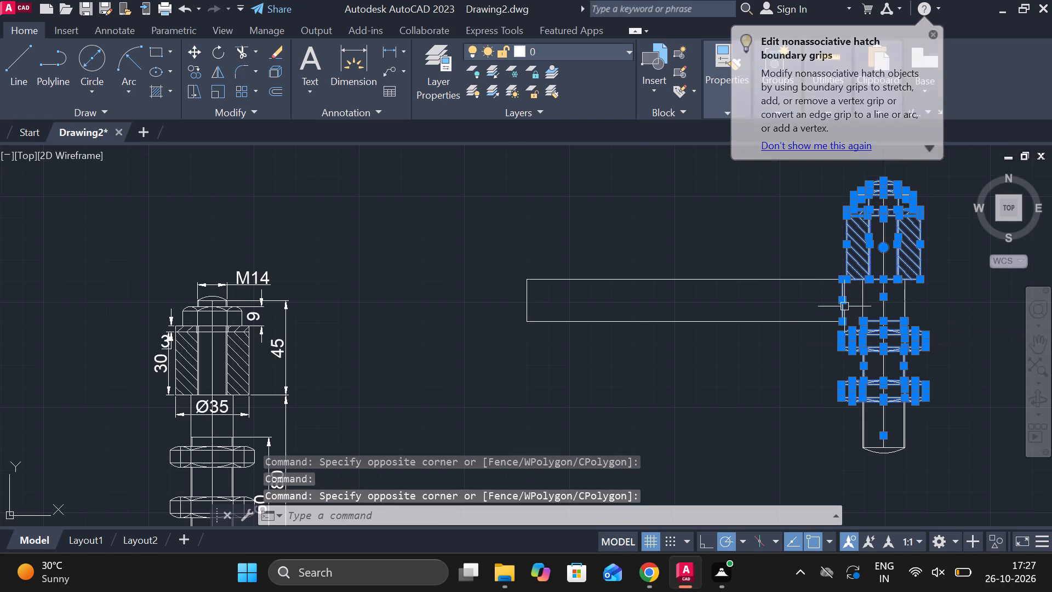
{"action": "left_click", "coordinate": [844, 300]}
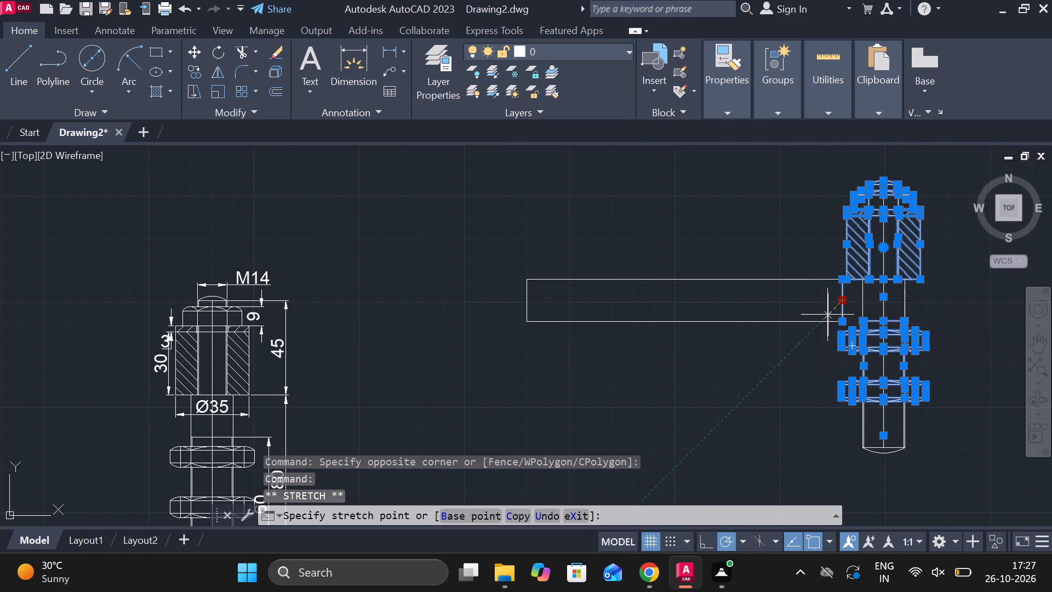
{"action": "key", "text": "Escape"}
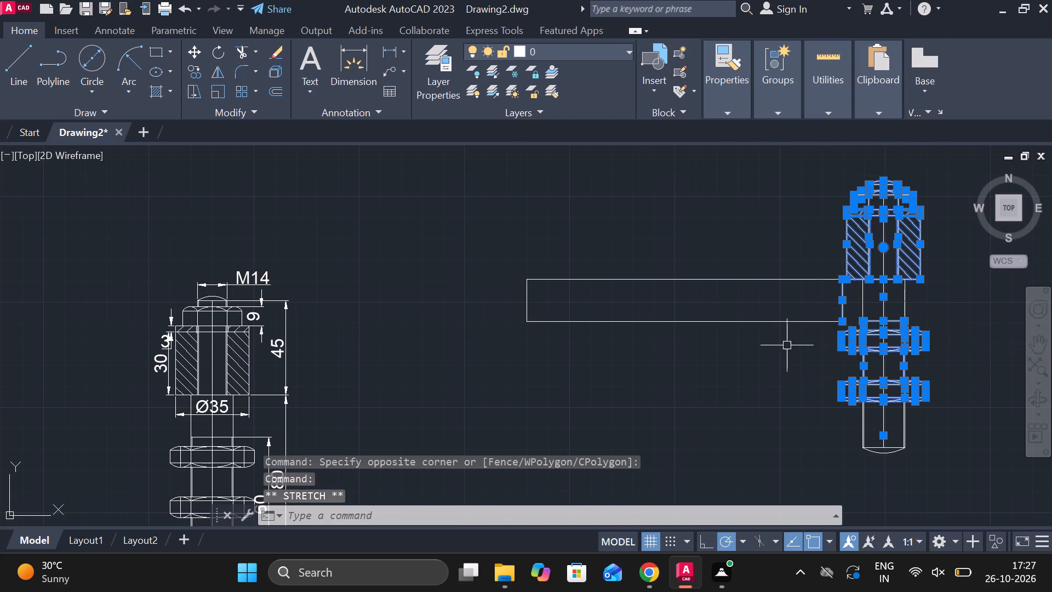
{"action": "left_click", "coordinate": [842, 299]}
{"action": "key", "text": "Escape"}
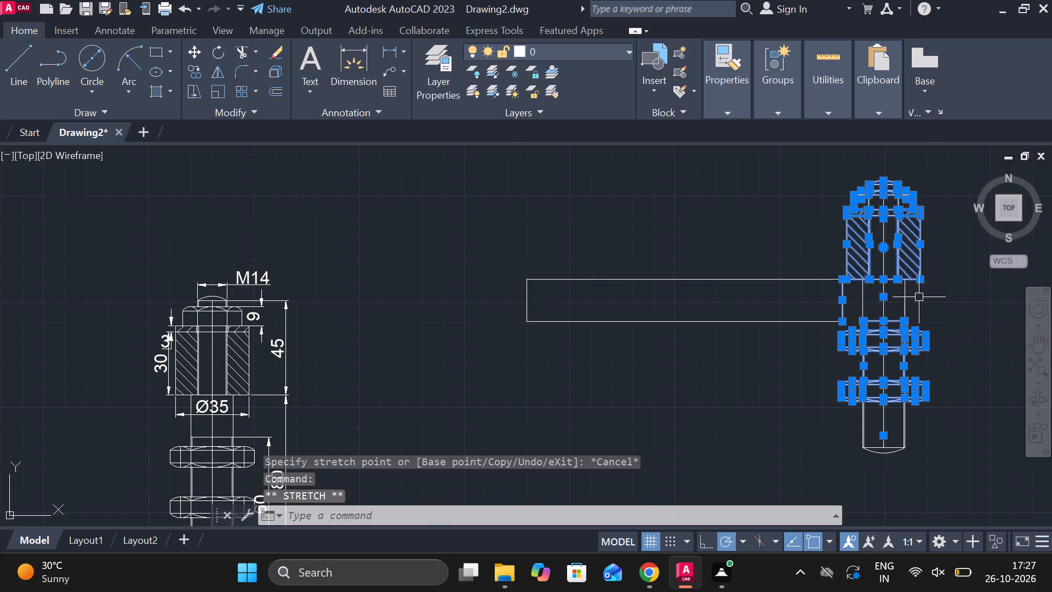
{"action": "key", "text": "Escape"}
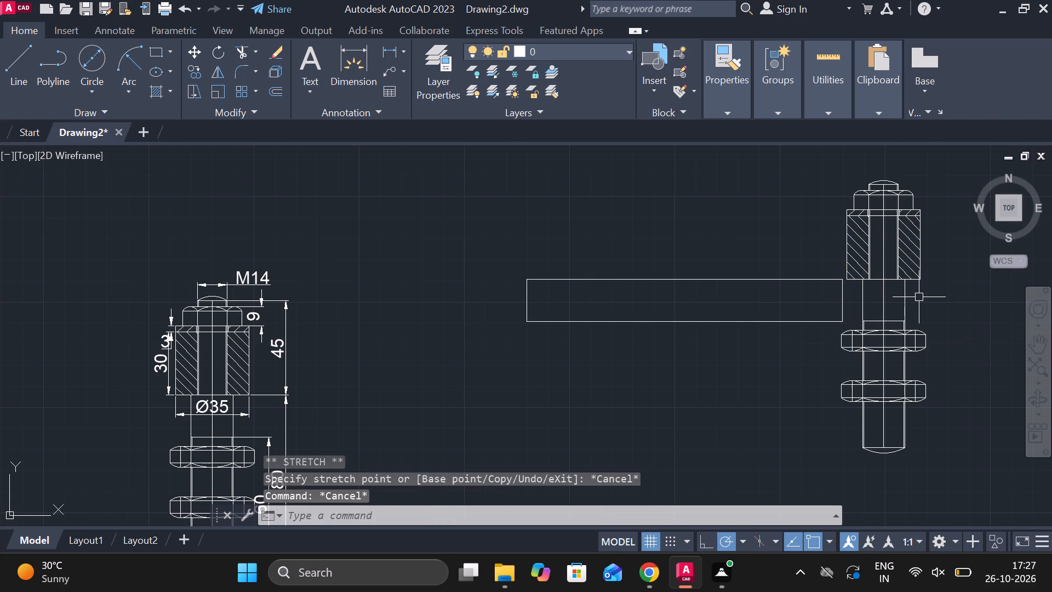
Copy the original undimensioned bolt assembly twice more, placing both copies side by side beyond the assembly at the bar's right end.
{"action": "scroll", "coordinate": [884, 248], "scroll_direction": "down", "scroll_amount": 2}
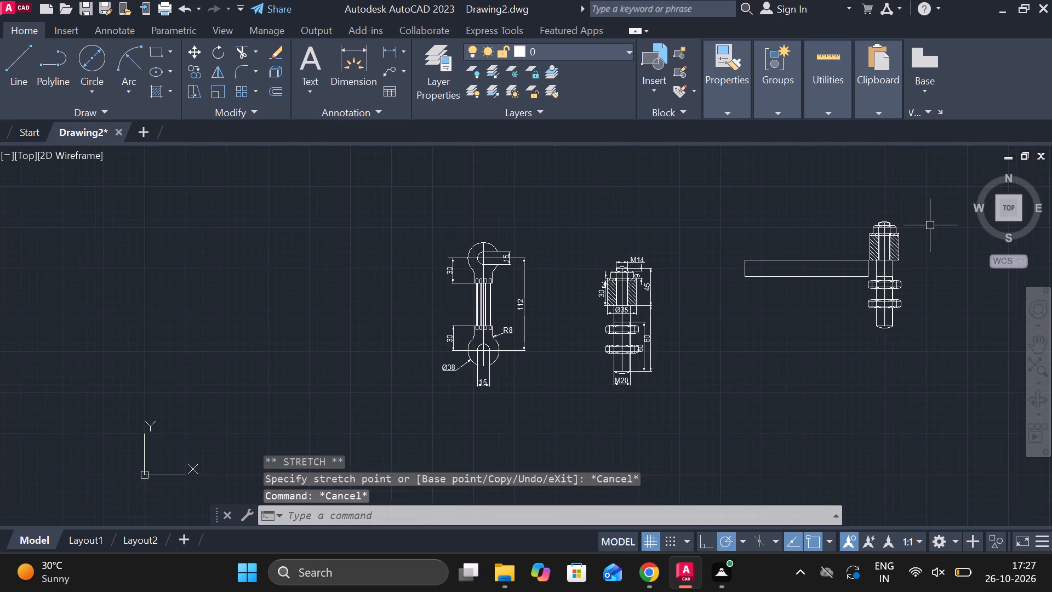
{"action": "scroll", "coordinate": [929, 224], "scroll_direction": "up", "scroll_amount": 2}
{"action": "scroll", "coordinate": [904, 224], "scroll_direction": "down", "scroll_amount": 4}
{"action": "scroll", "coordinate": [932, 211], "scroll_direction": "up", "scroll_amount": 1}
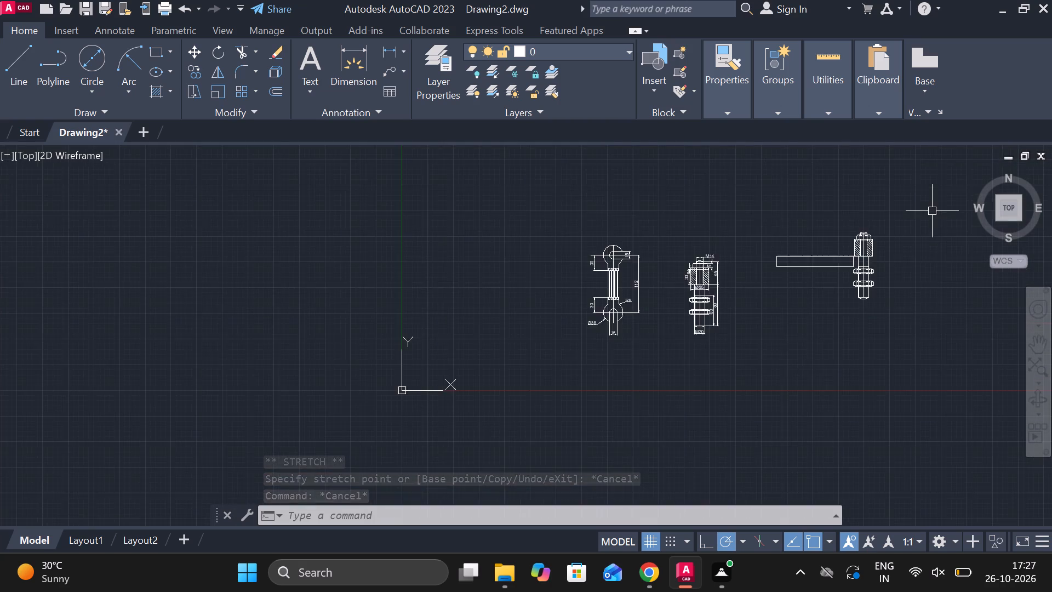
{"action": "scroll", "coordinate": [932, 211], "scroll_direction": "down", "scroll_amount": 2}
{"action": "scroll", "coordinate": [925, 226], "scroll_direction": "up", "scroll_amount": 3}
{"action": "scroll", "coordinate": [925, 226], "scroll_direction": "down", "scroll_amount": 3}
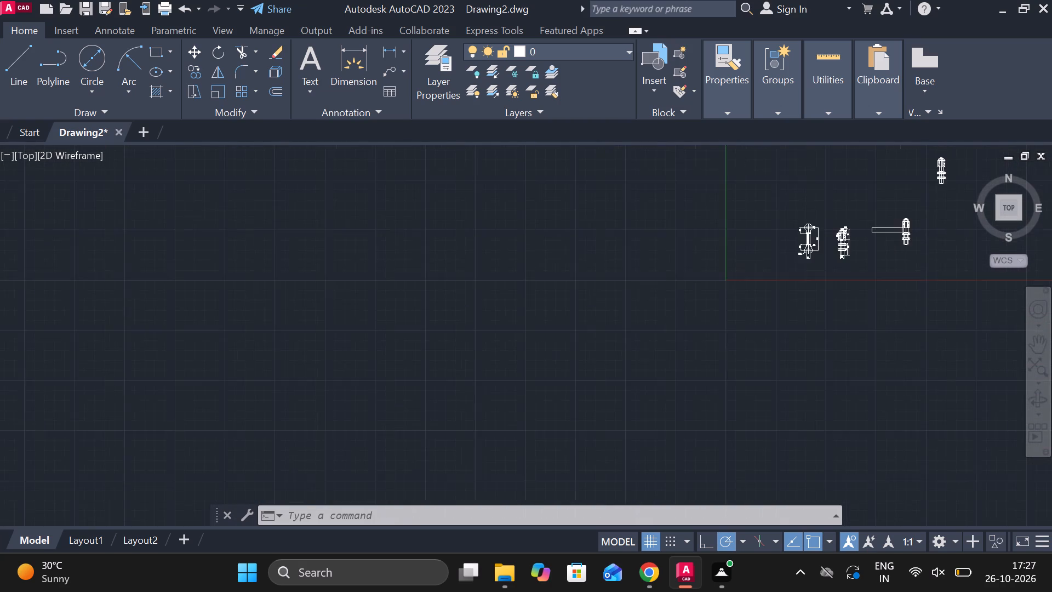
{"action": "scroll", "coordinate": [925, 226], "scroll_direction": "down", "scroll_amount": 1}
{"action": "left_click", "coordinate": [929, 160]}
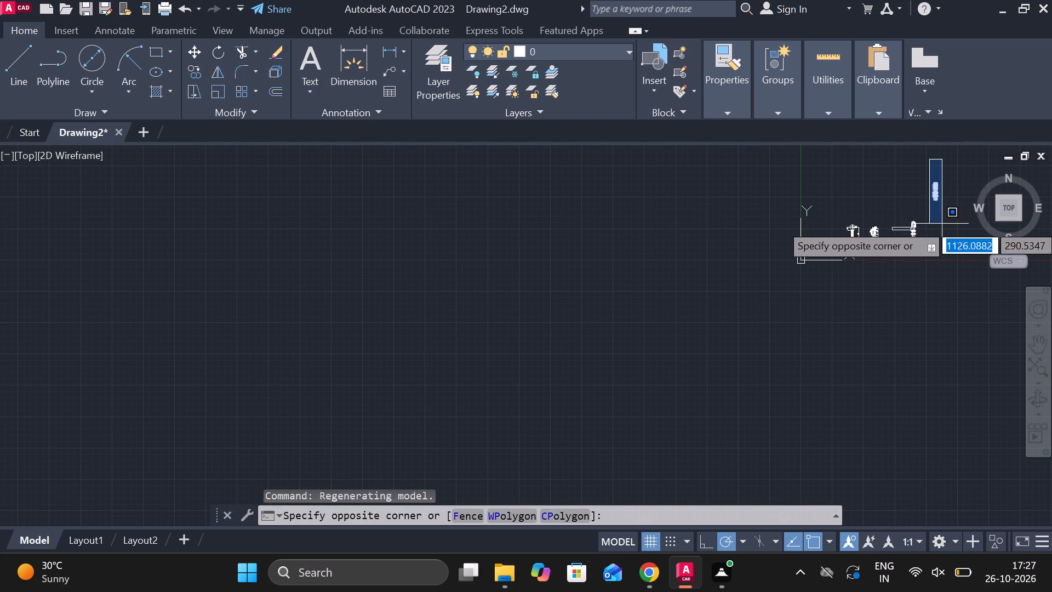
{"action": "left_click", "coordinate": [956, 225]}
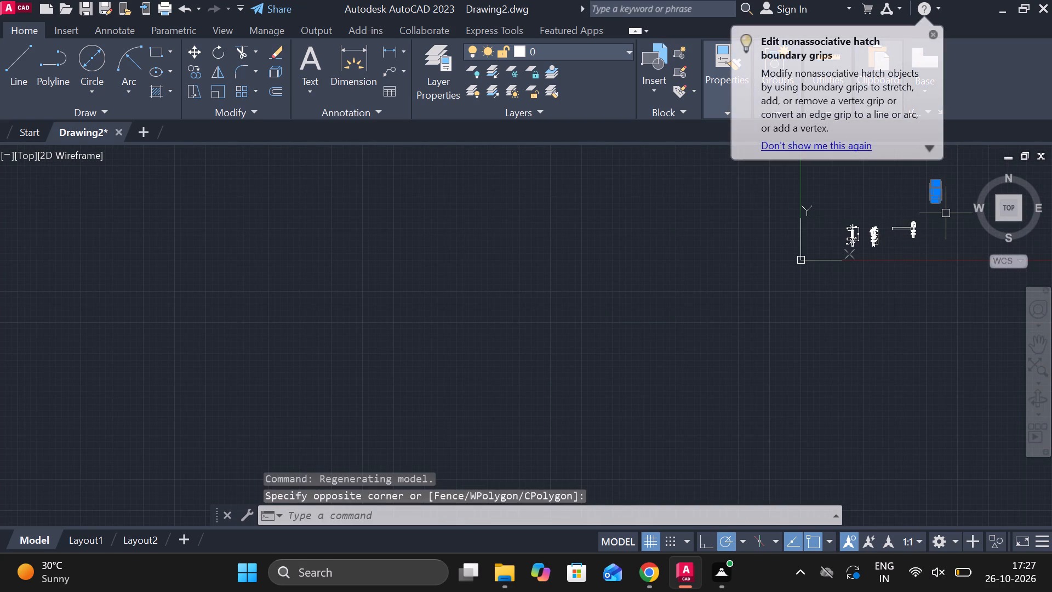
{"action": "type", "text": "CO"}
{"action": "key", "text": "Return"}
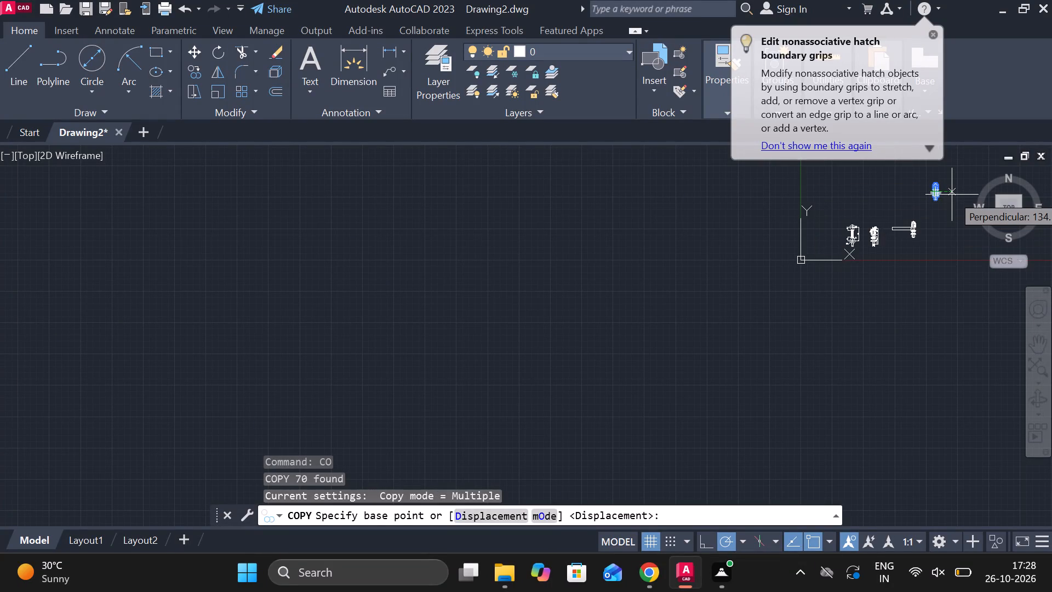
{"action": "scroll", "coordinate": [952, 195], "scroll_direction": "up", "scroll_amount": 4}
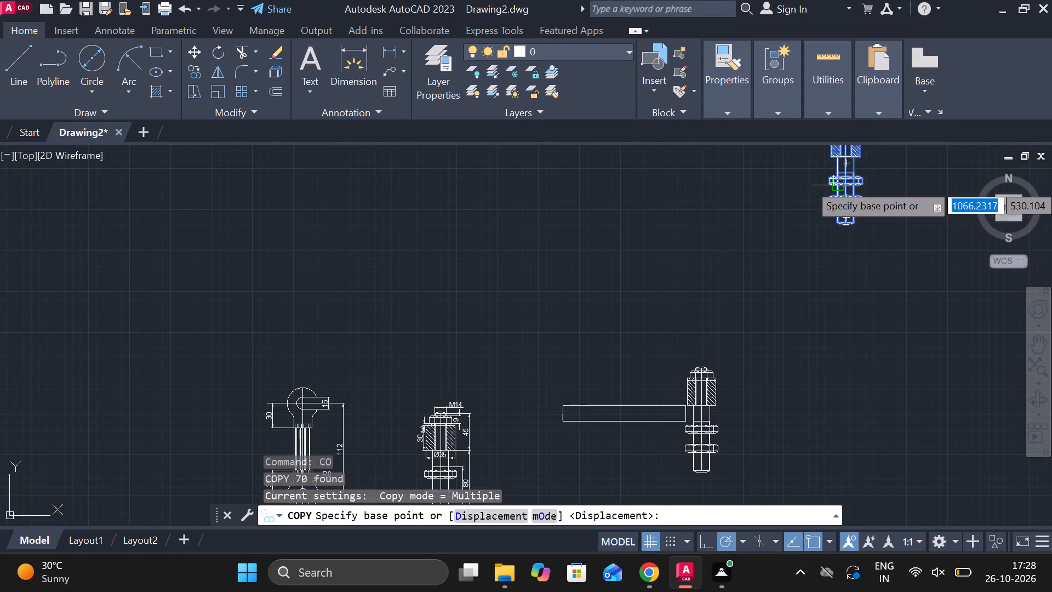
{"action": "left_click", "coordinate": [844, 180]}
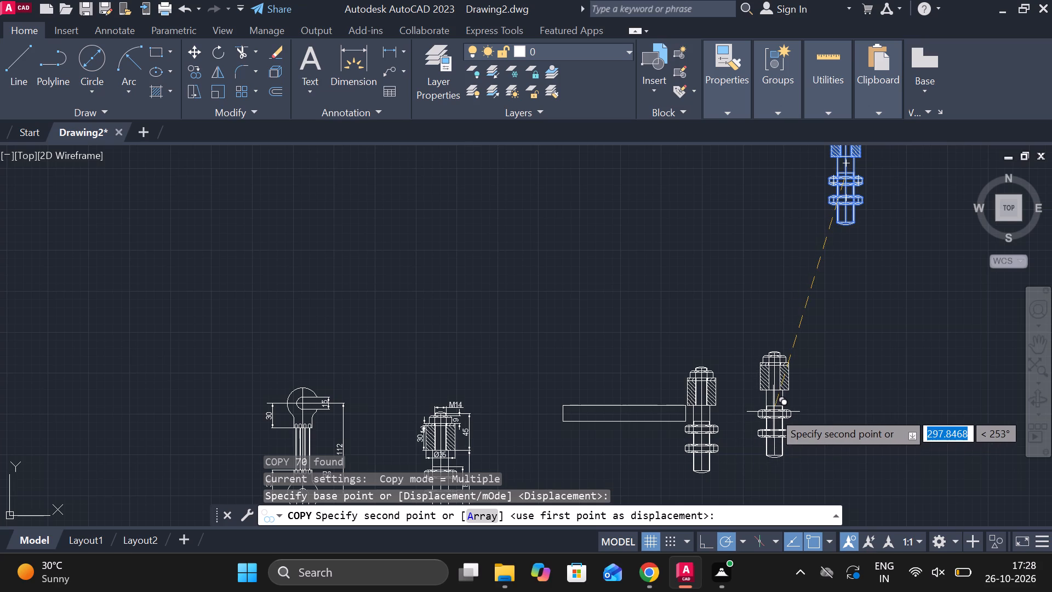
{"action": "left_click", "coordinate": [773, 412]}
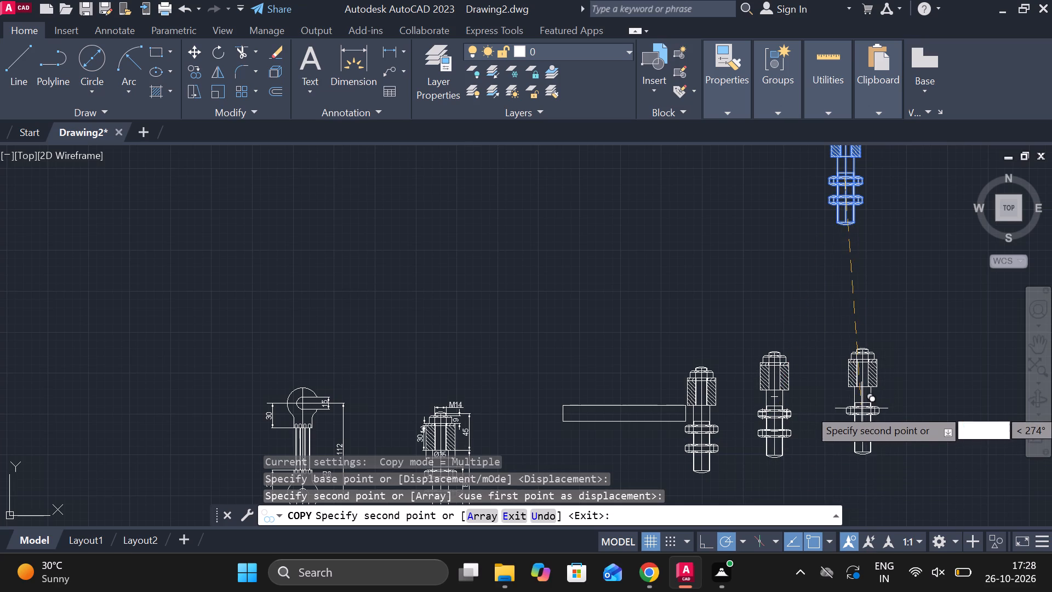
{"action": "left_click", "coordinate": [826, 409]}
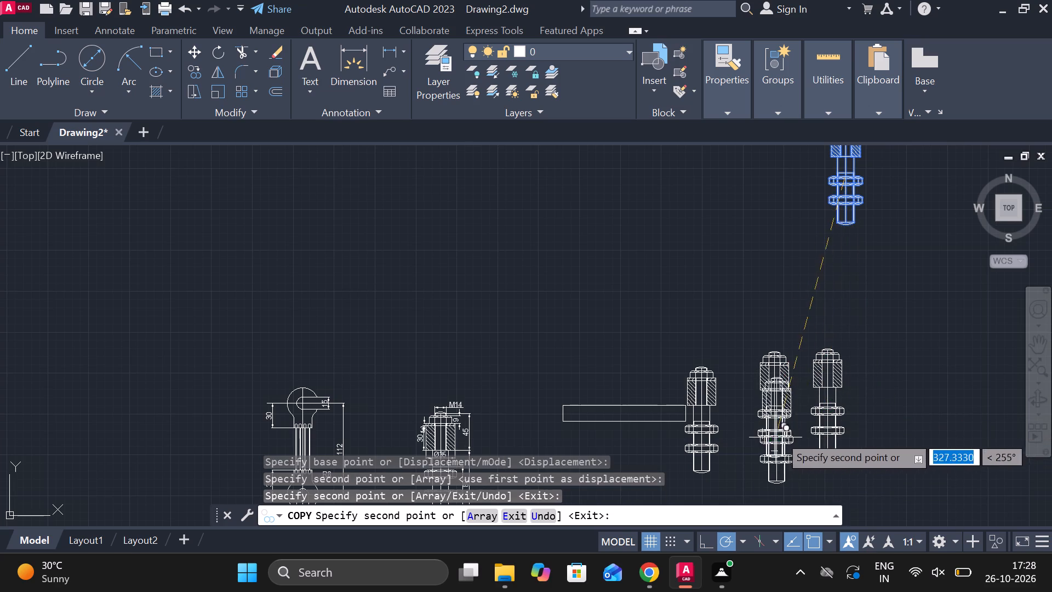
{"action": "key", "text": "Escape"}
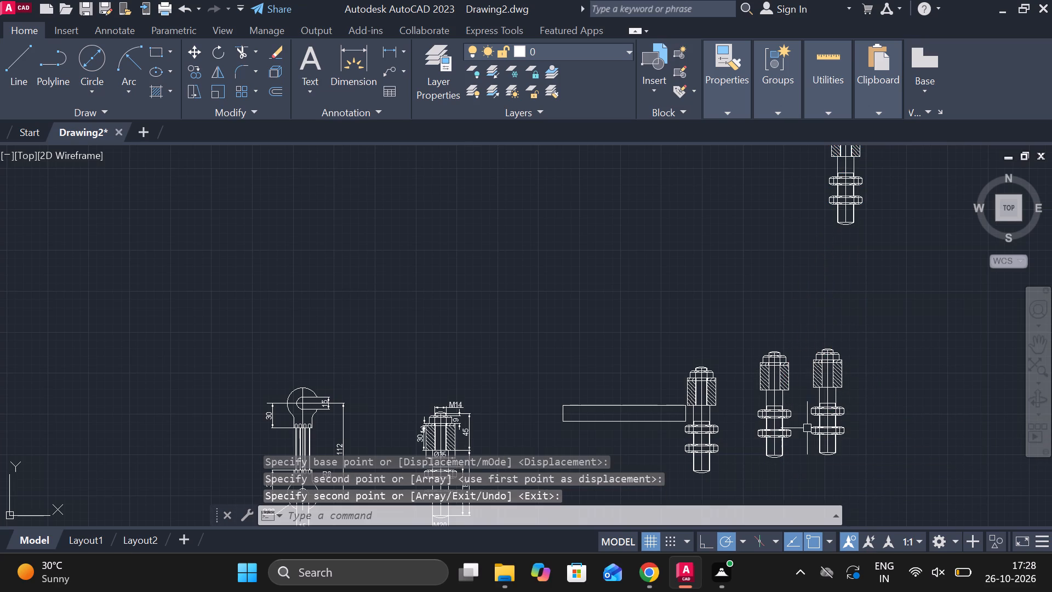
Erase the bolt assembly at the bar's right end together with the bar's vertical end line.
{"action": "left_click", "coordinate": [698, 380]}
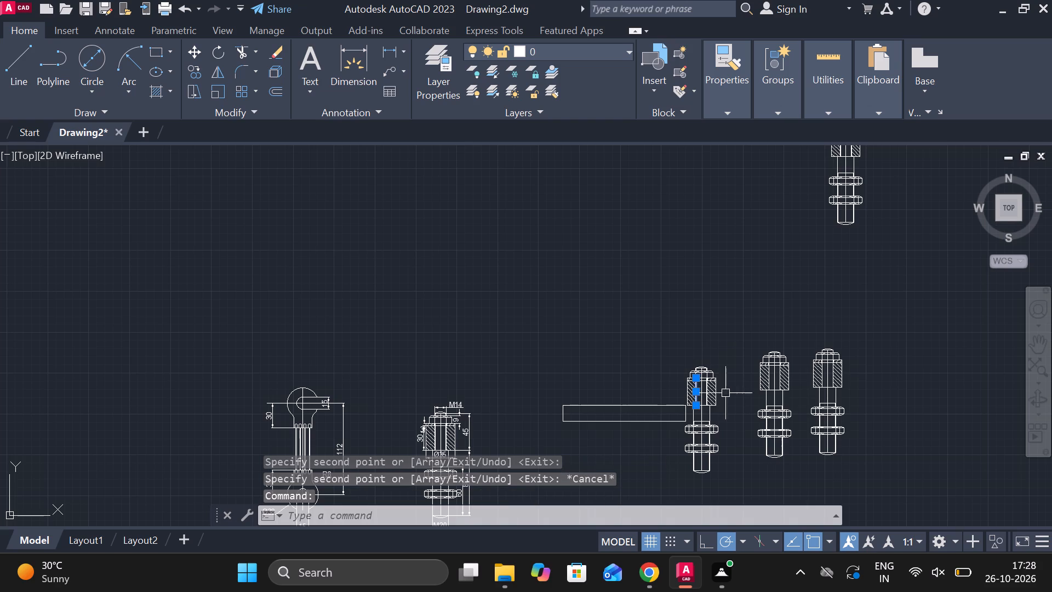
{"action": "scroll", "coordinate": [682, 371], "scroll_direction": "up", "scroll_amount": 3}
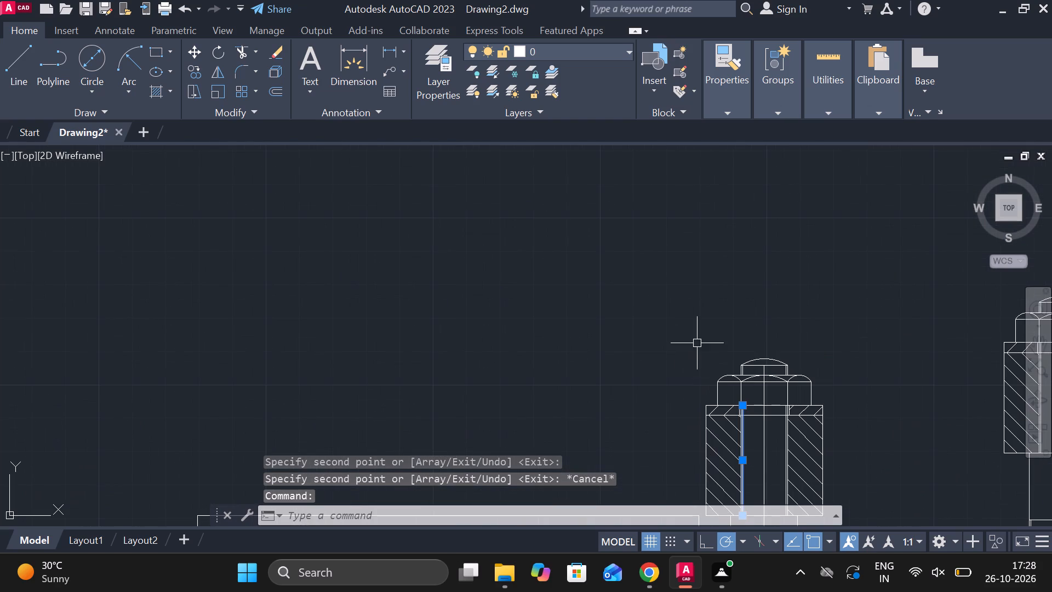
{"action": "scroll", "coordinate": [697, 343], "scroll_direction": "down", "scroll_amount": 3}
{"action": "left_click", "coordinate": [685, 331]}
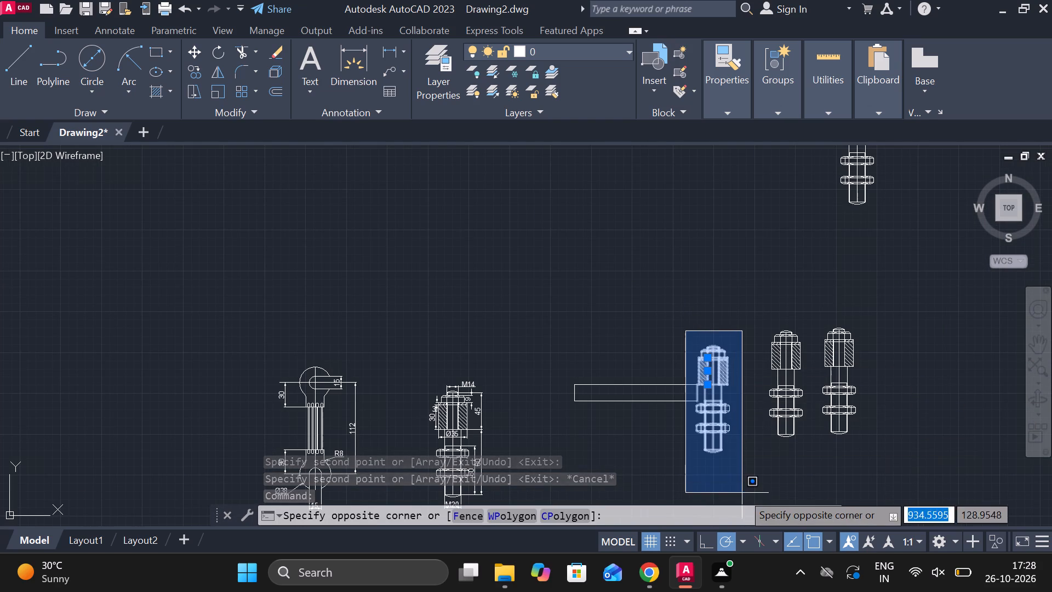
{"action": "left_click", "coordinate": [749, 472]}
{"action": "key", "text": "Delete"}
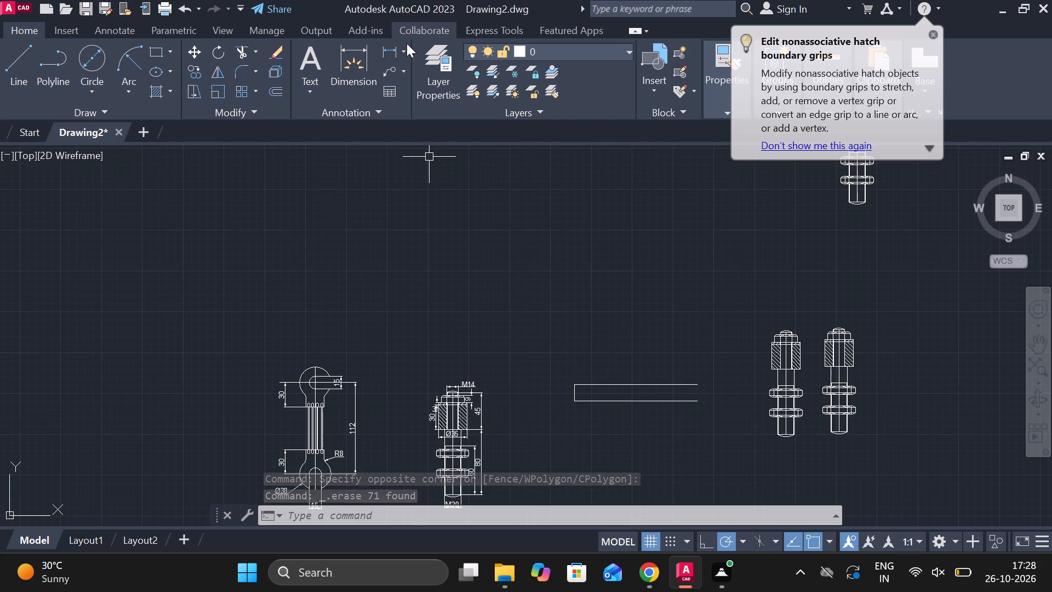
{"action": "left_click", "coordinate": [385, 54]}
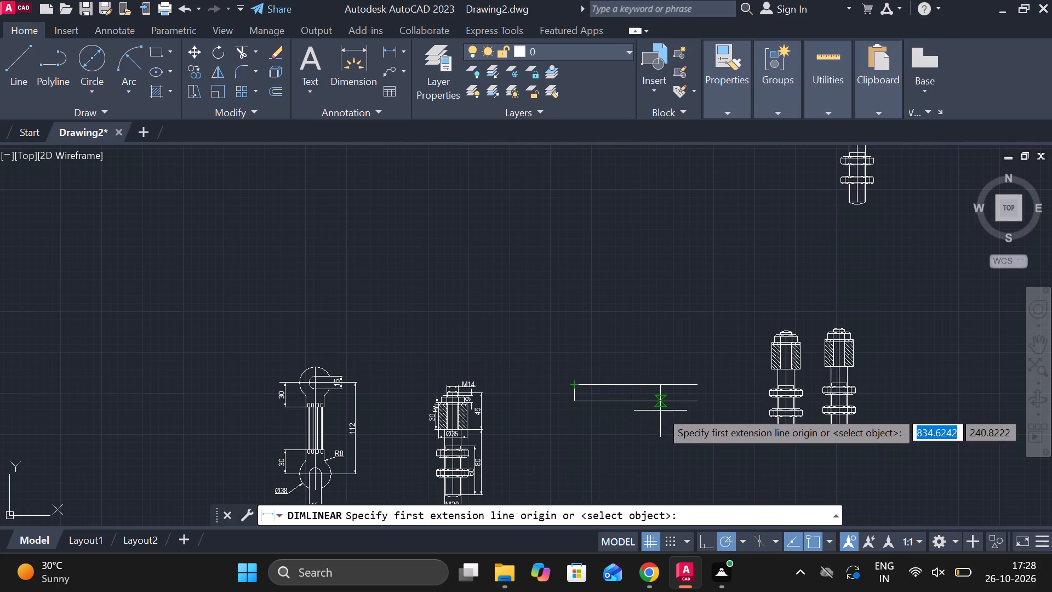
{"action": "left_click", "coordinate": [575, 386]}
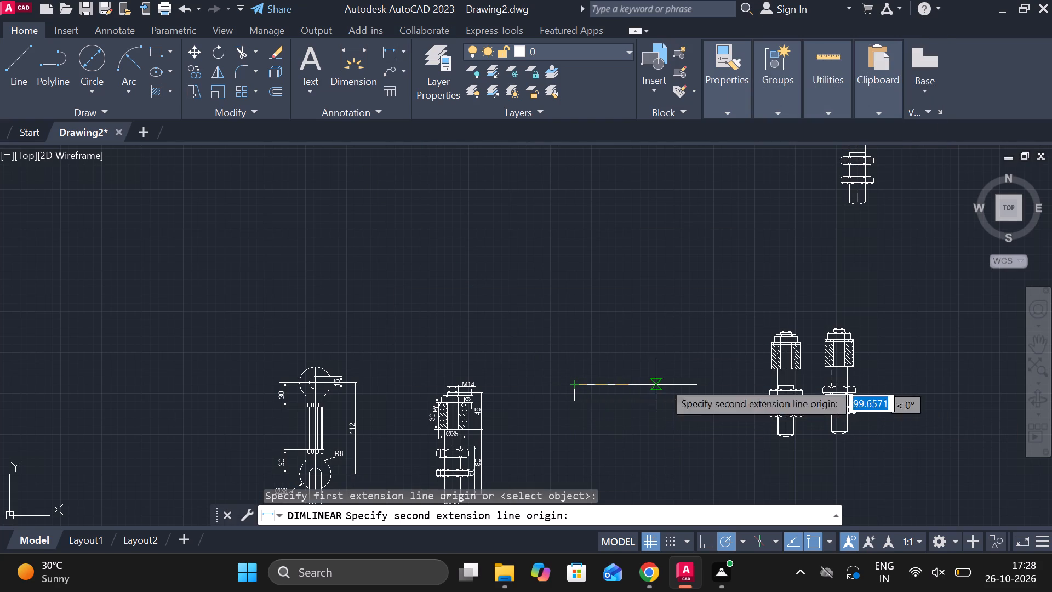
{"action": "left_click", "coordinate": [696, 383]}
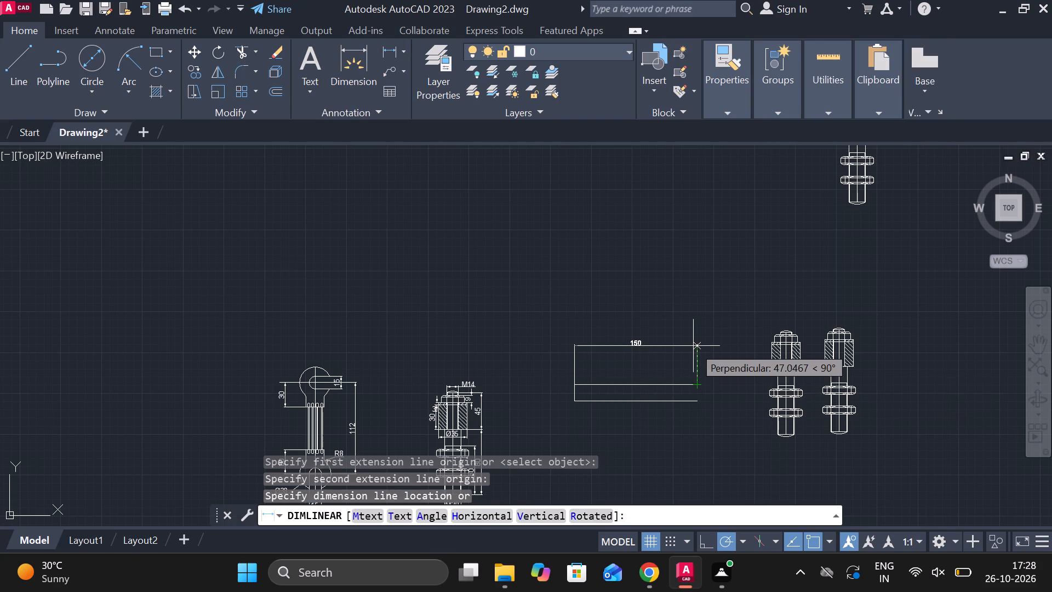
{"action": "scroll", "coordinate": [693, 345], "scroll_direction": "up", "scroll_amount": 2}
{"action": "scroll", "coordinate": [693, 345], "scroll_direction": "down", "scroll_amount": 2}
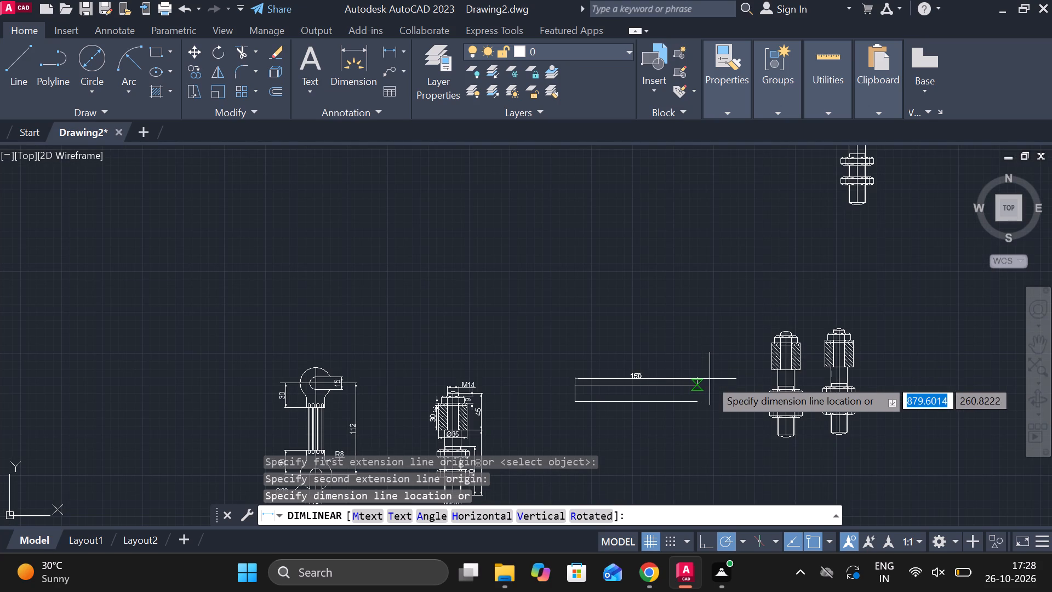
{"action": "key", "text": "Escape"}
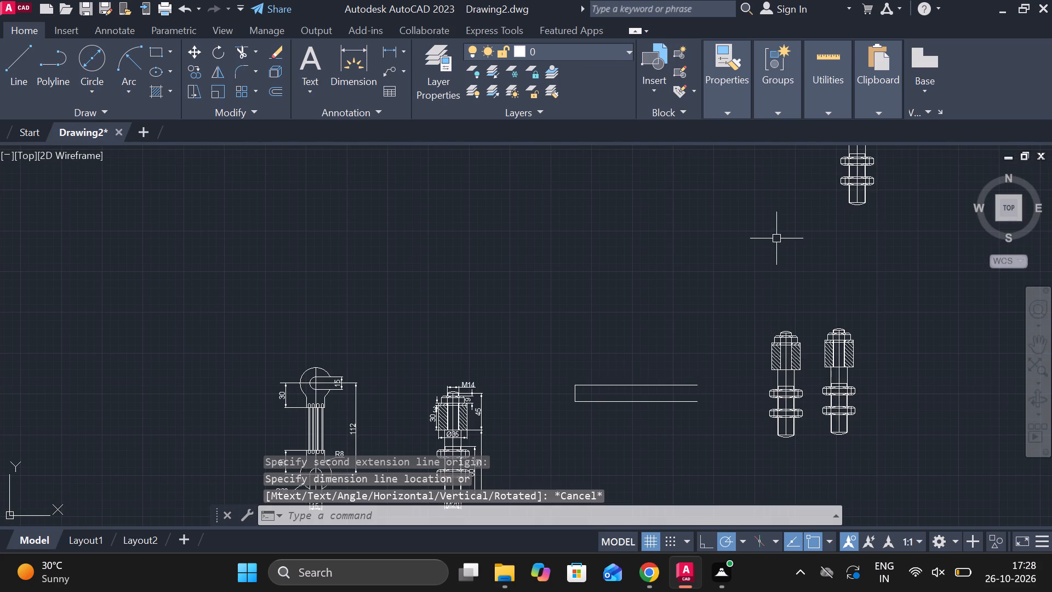
Close the bar's open right end with a vertical line joining the upper and lower edges.
{"action": "middle_click_drag", "start_coordinate": [781, 240], "coordinate": [768, 303]}
{"action": "scroll", "coordinate": [781, 240], "scroll_direction": "down", "scroll_amount": 2}
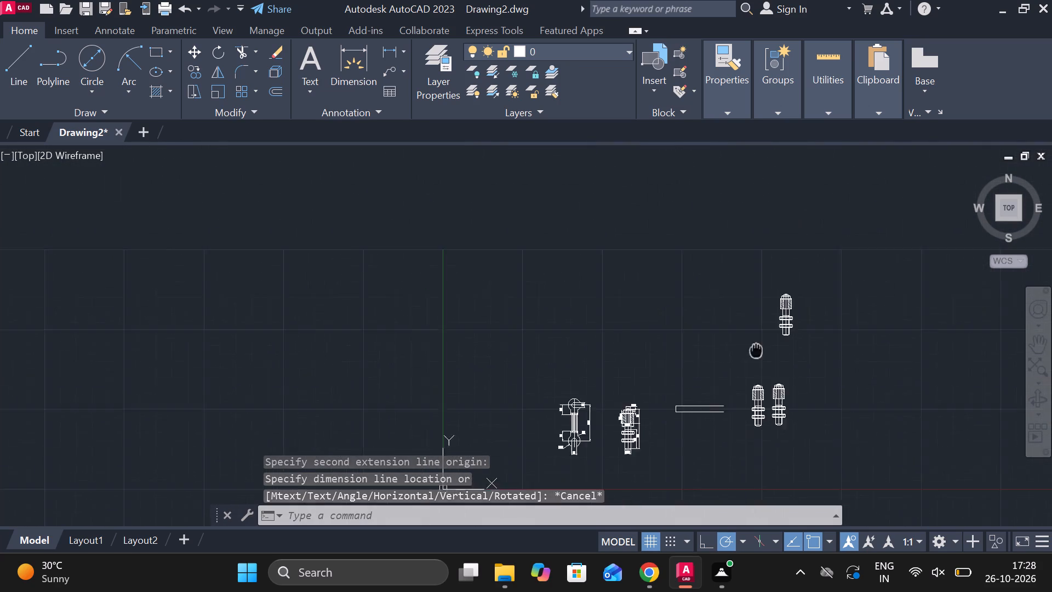
{"action": "middle_click_drag", "start_coordinate": [768, 303], "coordinate": [771, 258]}
{"action": "scroll", "coordinate": [736, 348], "scroll_direction": "up", "scroll_amount": 3}
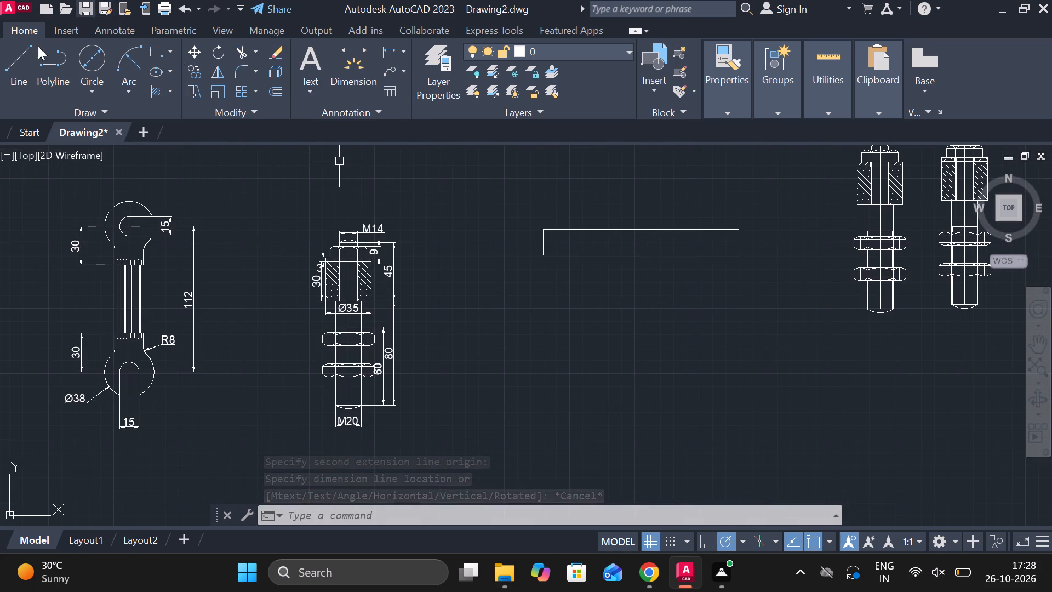
{"action": "left_click_drag", "start_coordinate": [11, 66], "coordinate": [18, 66]}
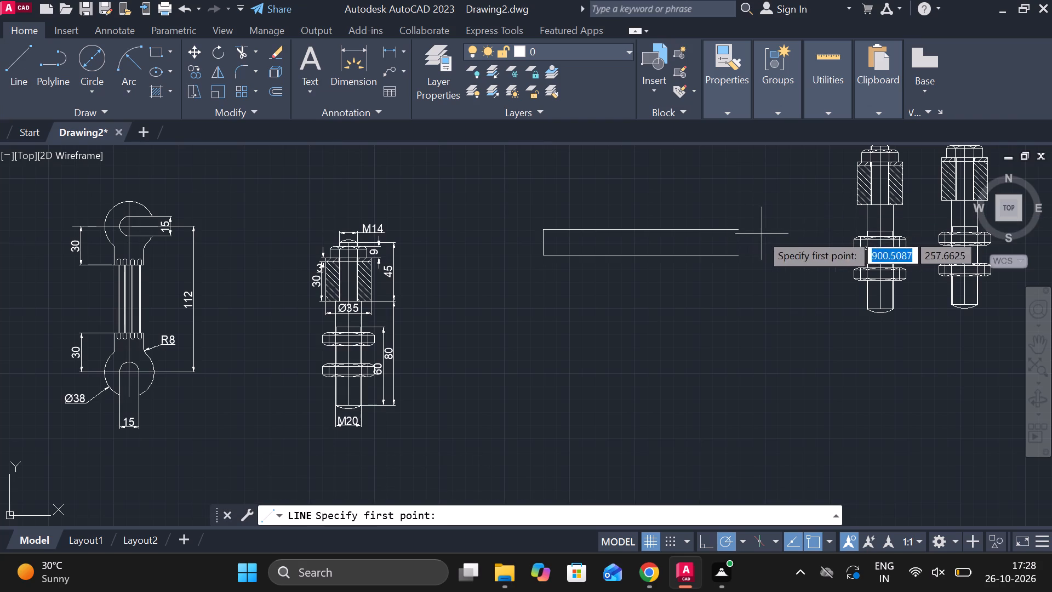
{"action": "left_click", "coordinate": [733, 227]}
{"action": "left_click", "coordinate": [735, 258]}
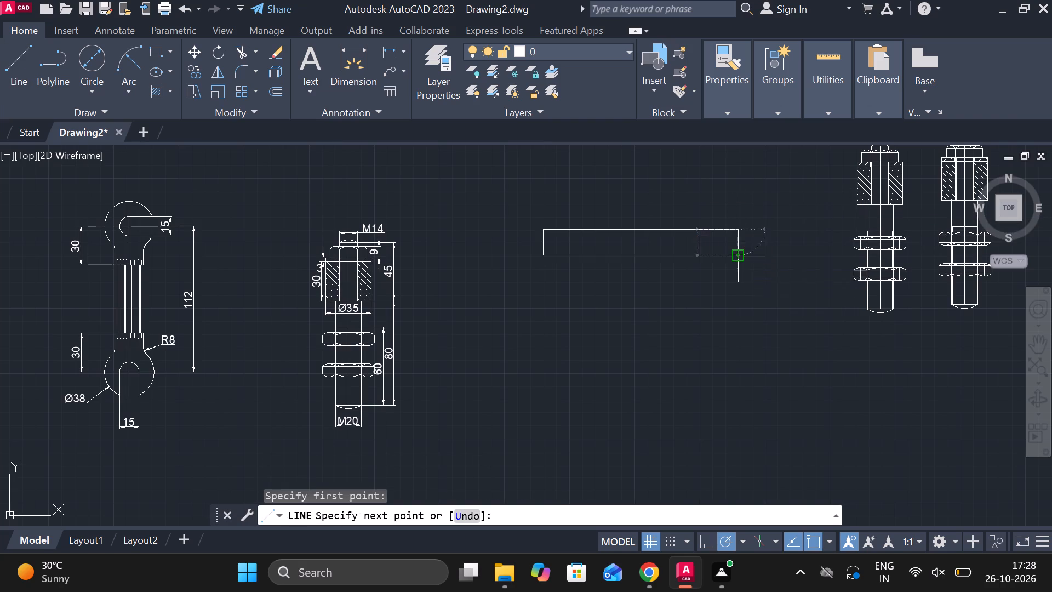
{"action": "key", "text": "Escape"}
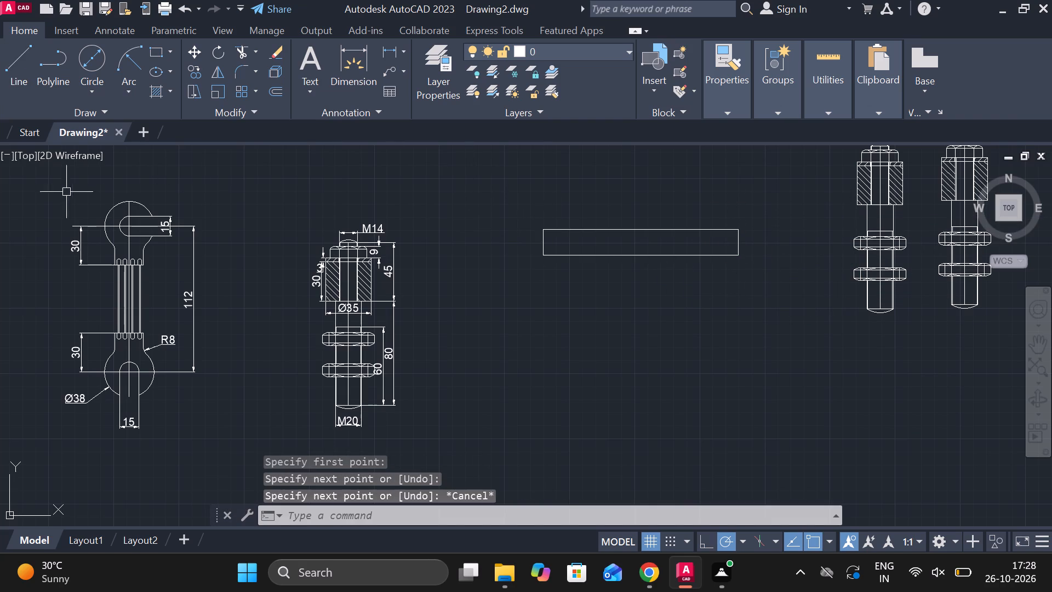
Draw a horizontal centreline about 205 long from the midpoint of the bar's left edge, extending past its right end.
{"action": "left_click", "coordinate": [19, 58]}
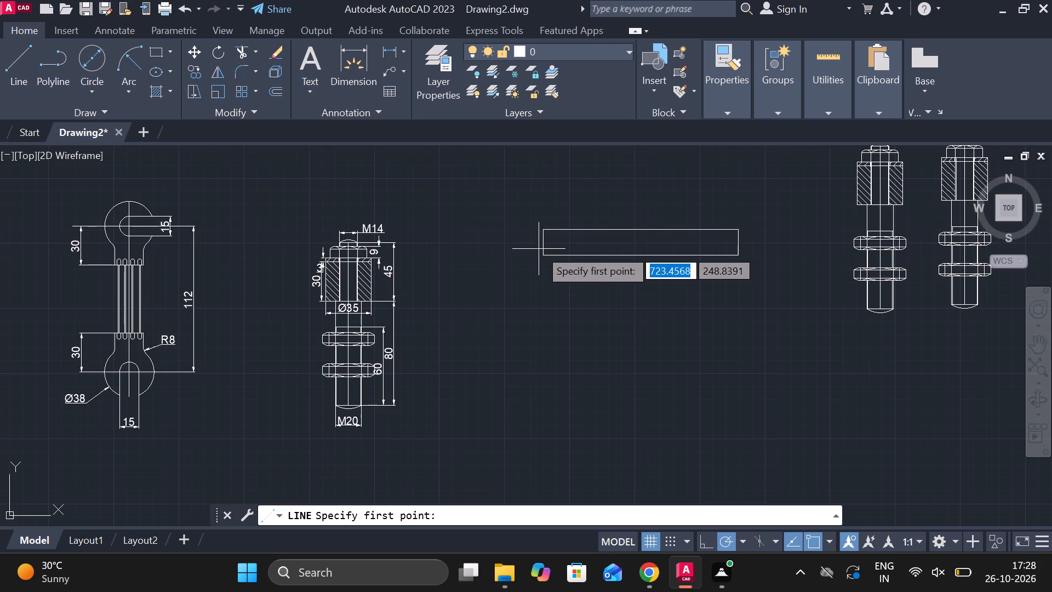
{"action": "left_click", "coordinate": [544, 242]}
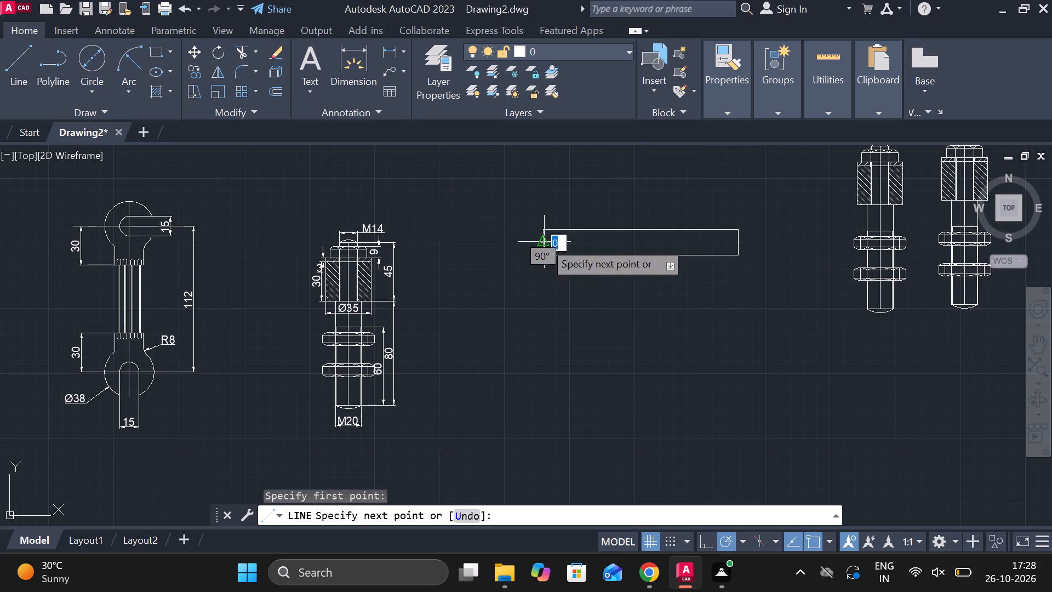
{"action": "double_click", "coordinate": [807, 246]}
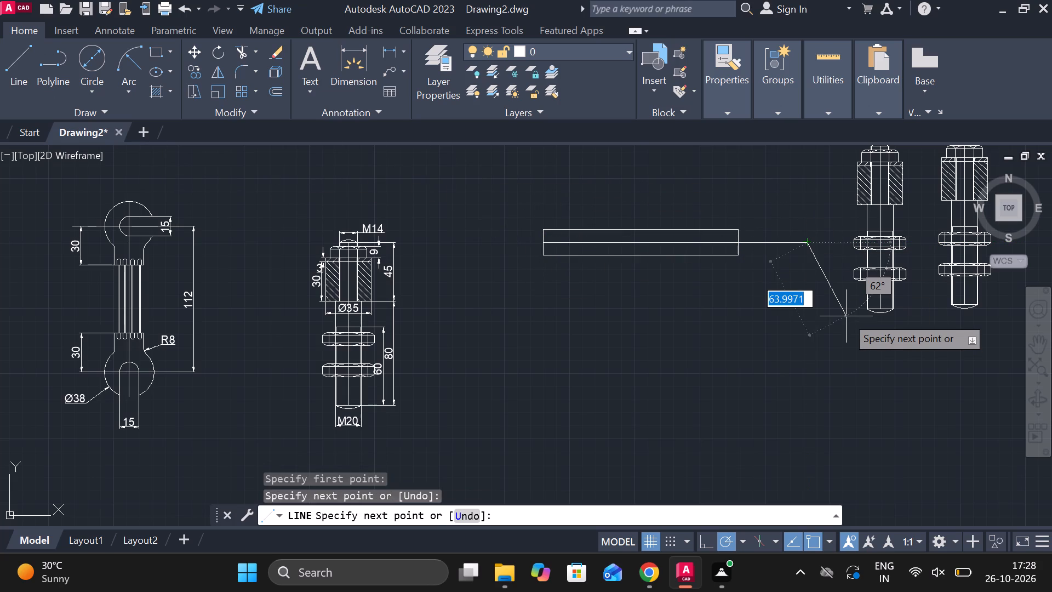
{"action": "key", "text": "Escape"}
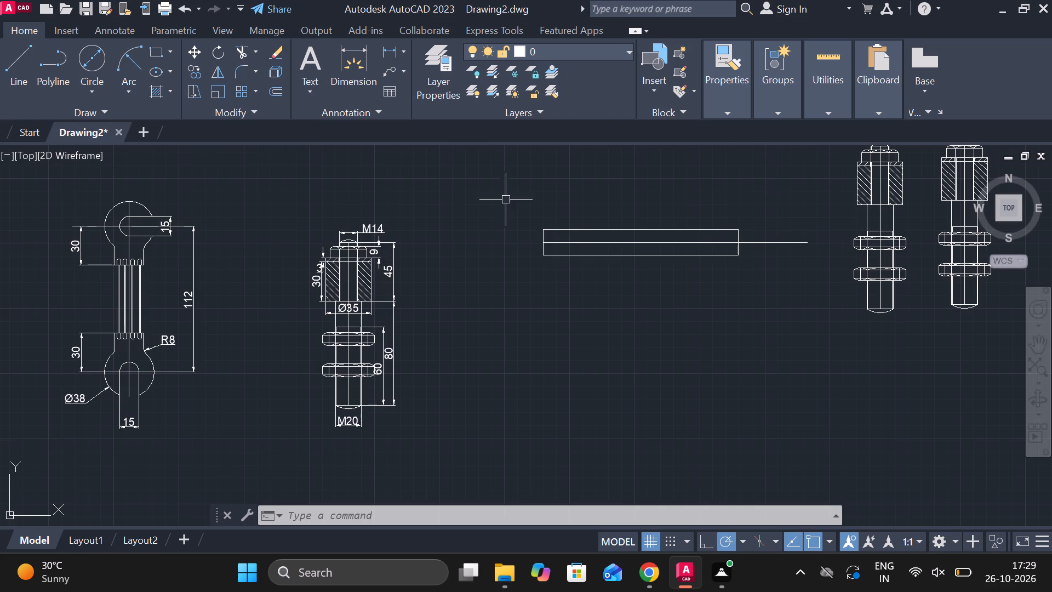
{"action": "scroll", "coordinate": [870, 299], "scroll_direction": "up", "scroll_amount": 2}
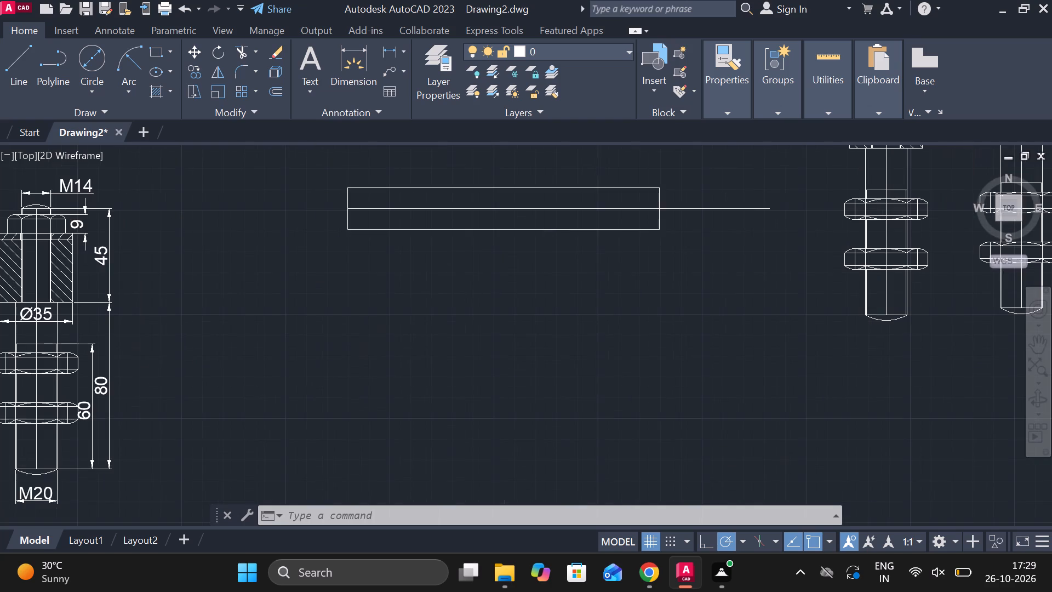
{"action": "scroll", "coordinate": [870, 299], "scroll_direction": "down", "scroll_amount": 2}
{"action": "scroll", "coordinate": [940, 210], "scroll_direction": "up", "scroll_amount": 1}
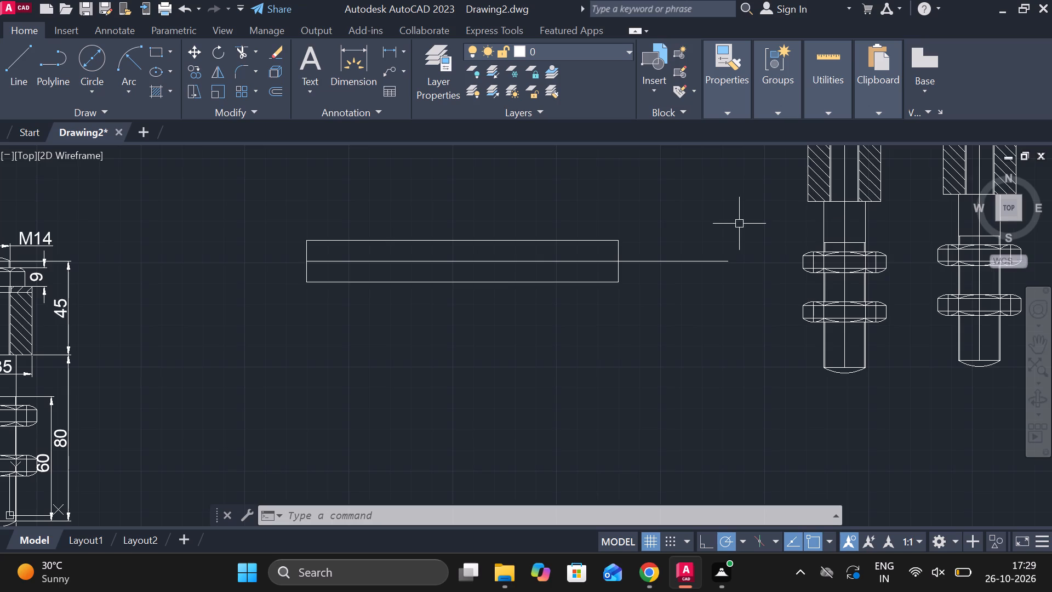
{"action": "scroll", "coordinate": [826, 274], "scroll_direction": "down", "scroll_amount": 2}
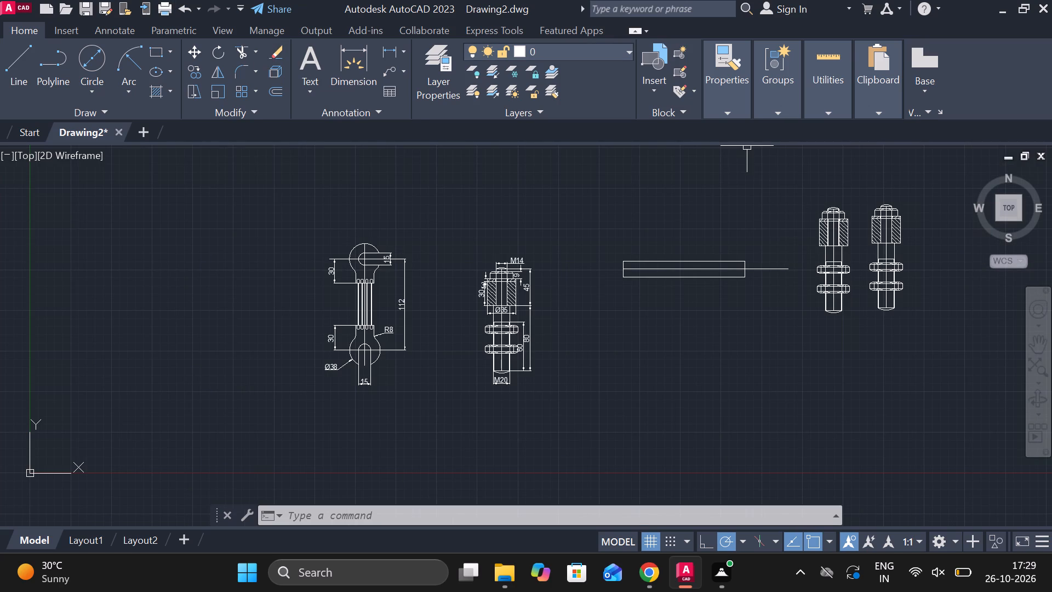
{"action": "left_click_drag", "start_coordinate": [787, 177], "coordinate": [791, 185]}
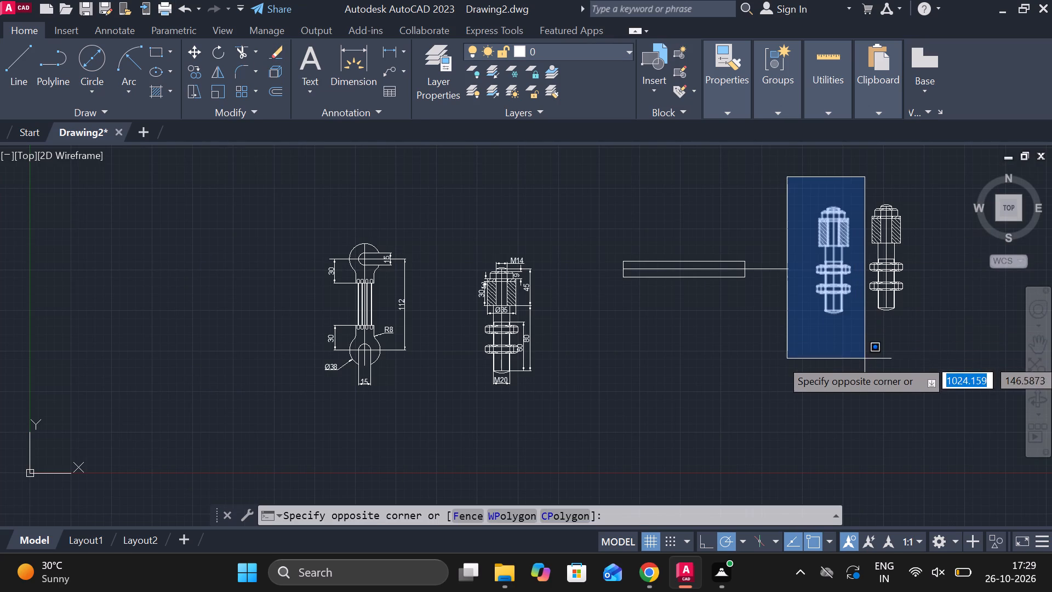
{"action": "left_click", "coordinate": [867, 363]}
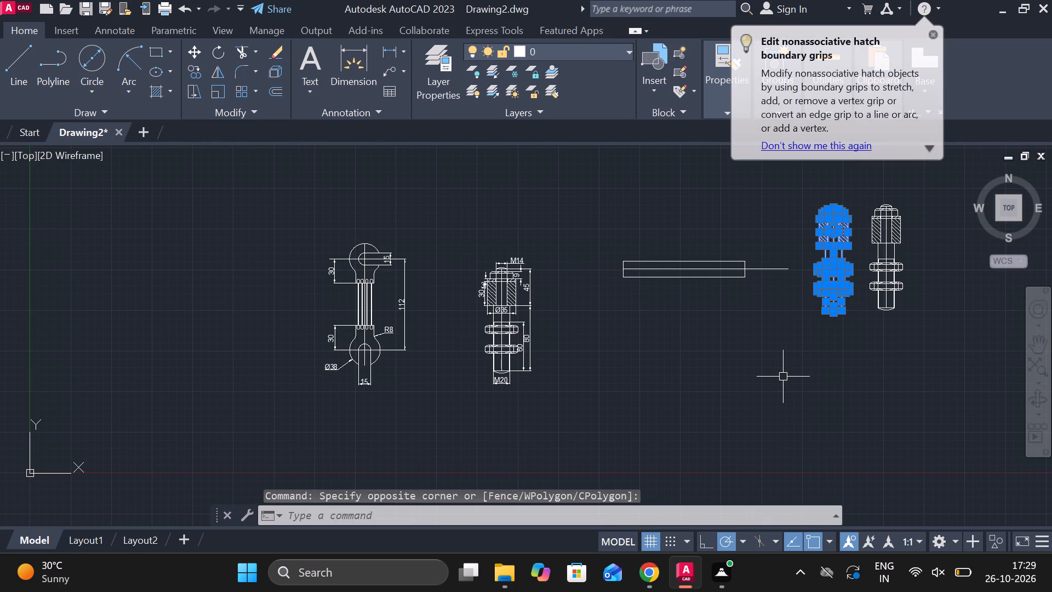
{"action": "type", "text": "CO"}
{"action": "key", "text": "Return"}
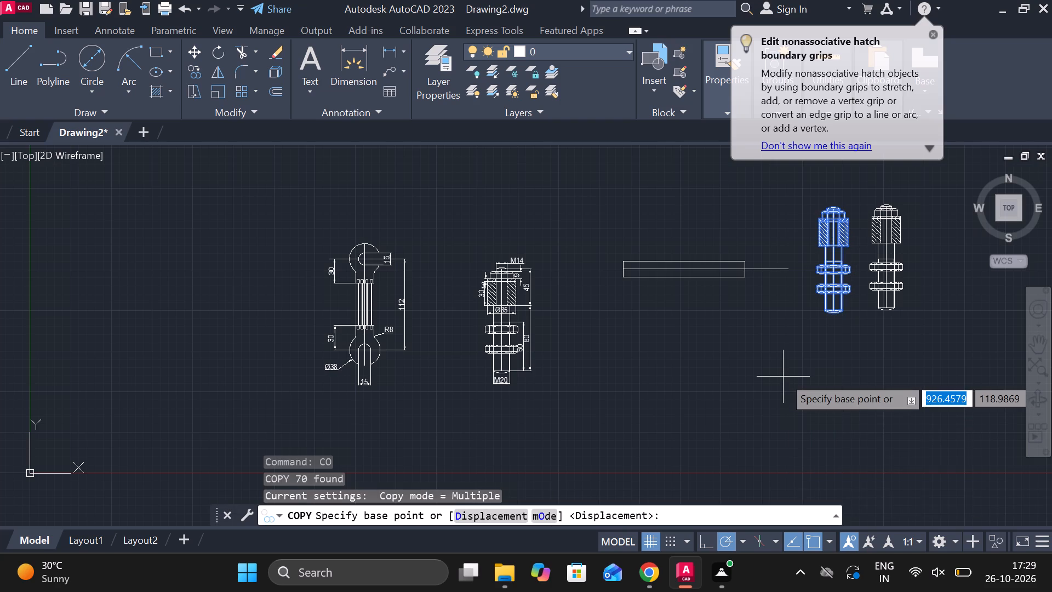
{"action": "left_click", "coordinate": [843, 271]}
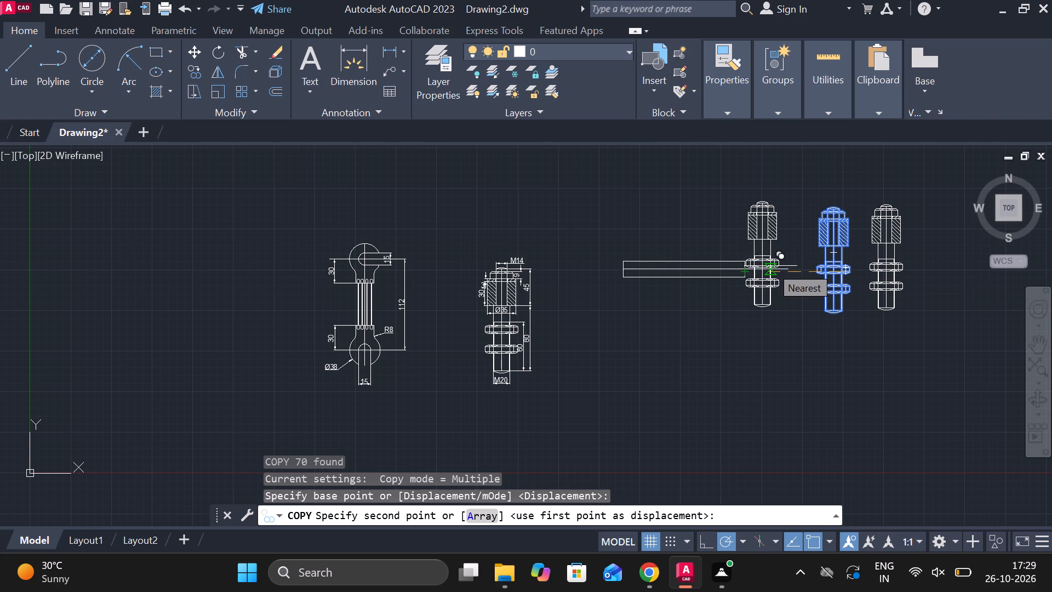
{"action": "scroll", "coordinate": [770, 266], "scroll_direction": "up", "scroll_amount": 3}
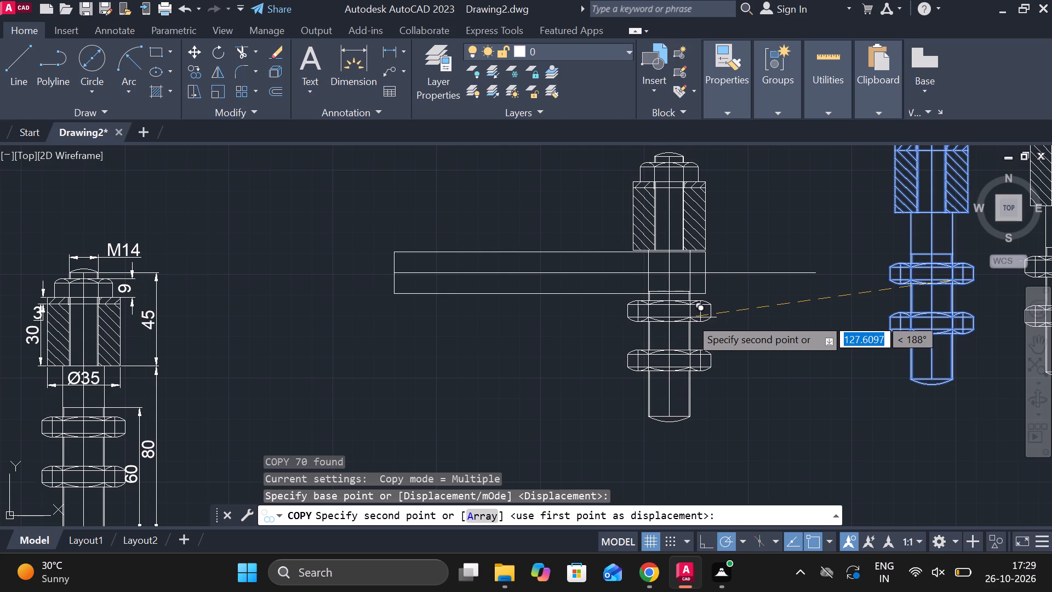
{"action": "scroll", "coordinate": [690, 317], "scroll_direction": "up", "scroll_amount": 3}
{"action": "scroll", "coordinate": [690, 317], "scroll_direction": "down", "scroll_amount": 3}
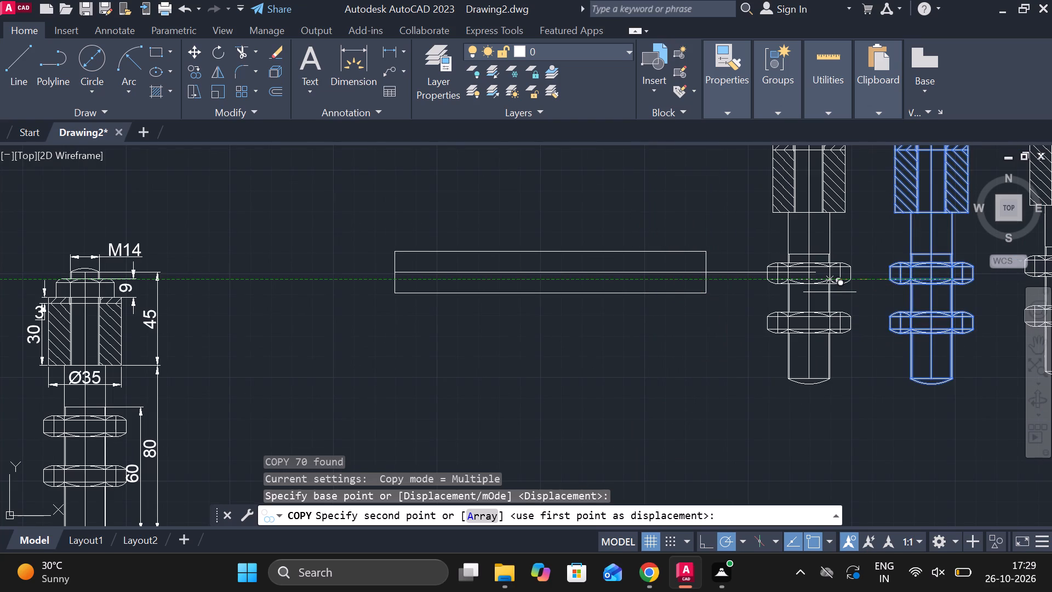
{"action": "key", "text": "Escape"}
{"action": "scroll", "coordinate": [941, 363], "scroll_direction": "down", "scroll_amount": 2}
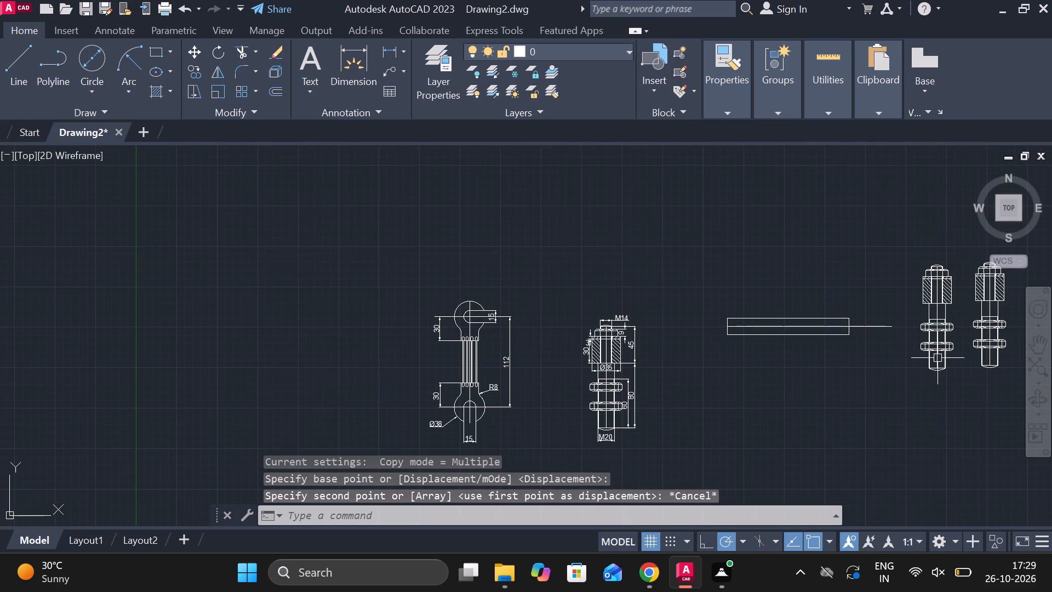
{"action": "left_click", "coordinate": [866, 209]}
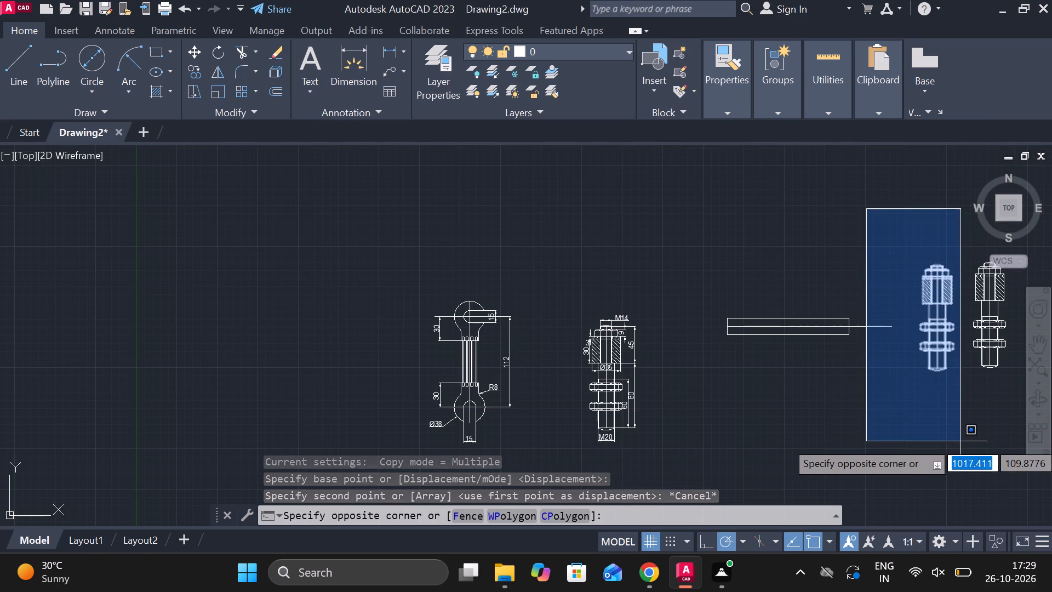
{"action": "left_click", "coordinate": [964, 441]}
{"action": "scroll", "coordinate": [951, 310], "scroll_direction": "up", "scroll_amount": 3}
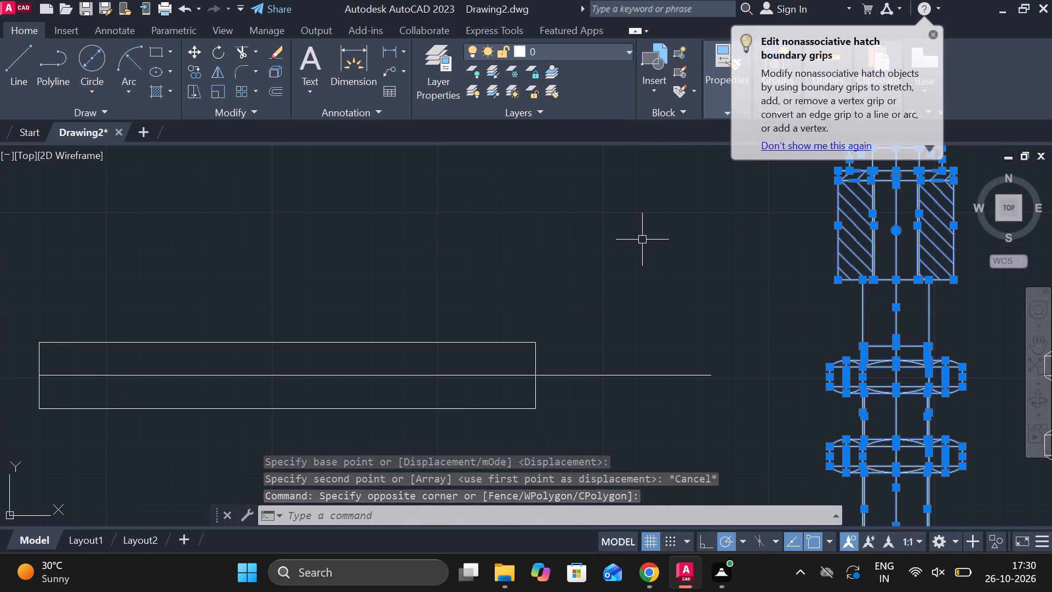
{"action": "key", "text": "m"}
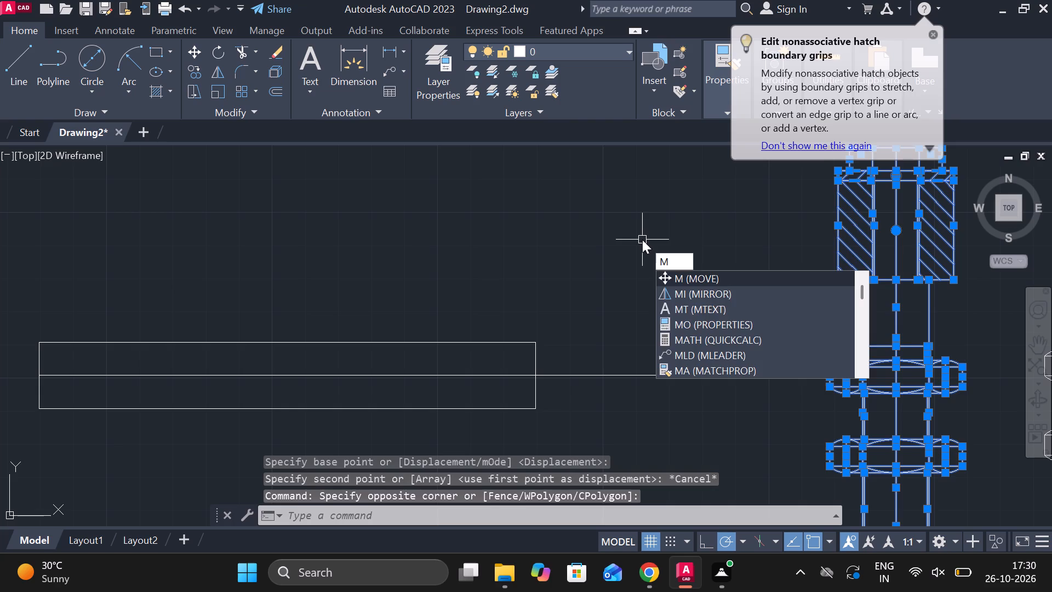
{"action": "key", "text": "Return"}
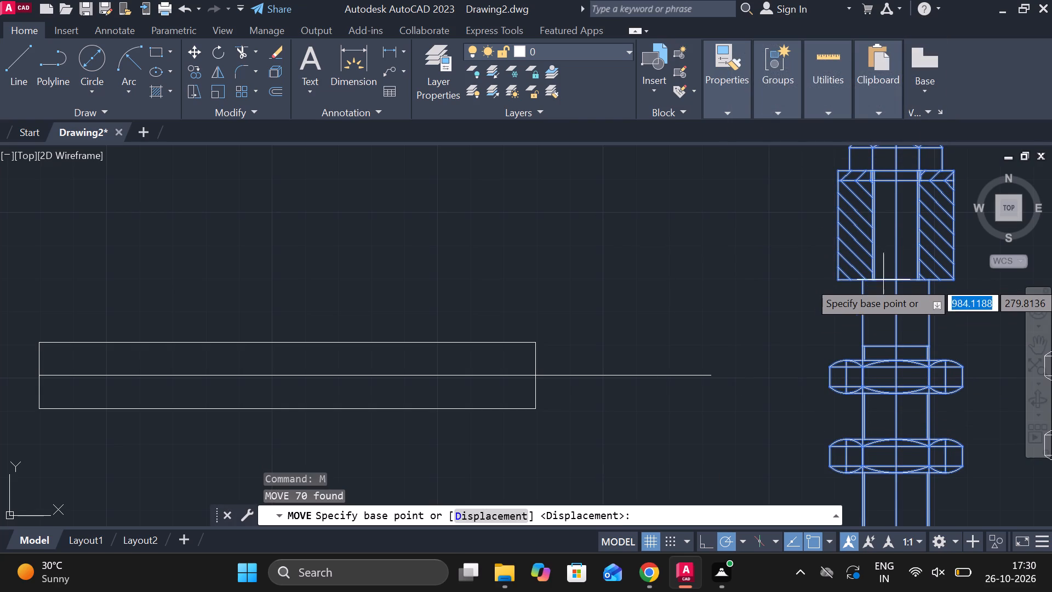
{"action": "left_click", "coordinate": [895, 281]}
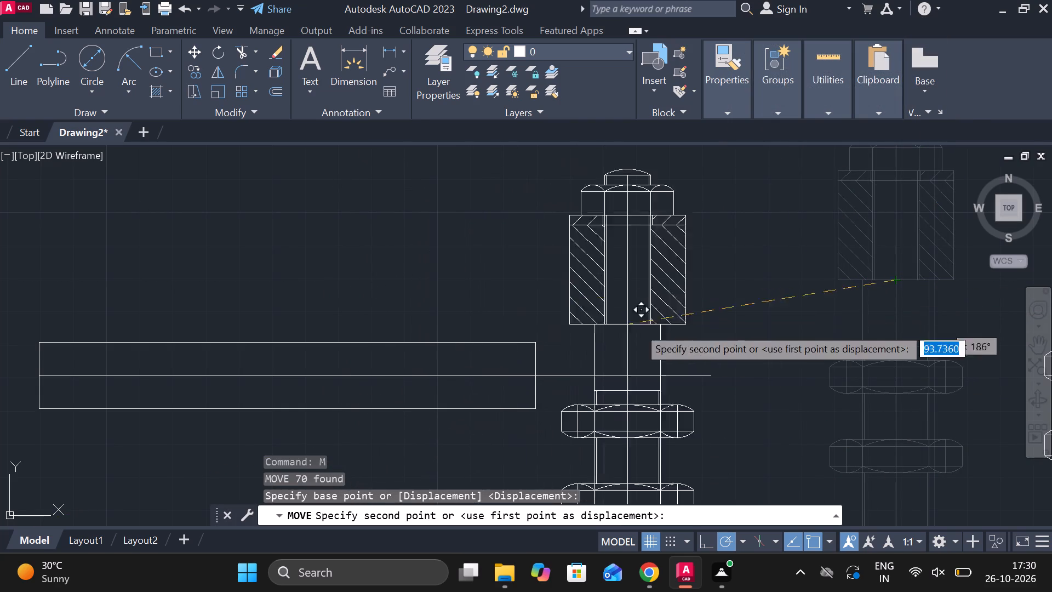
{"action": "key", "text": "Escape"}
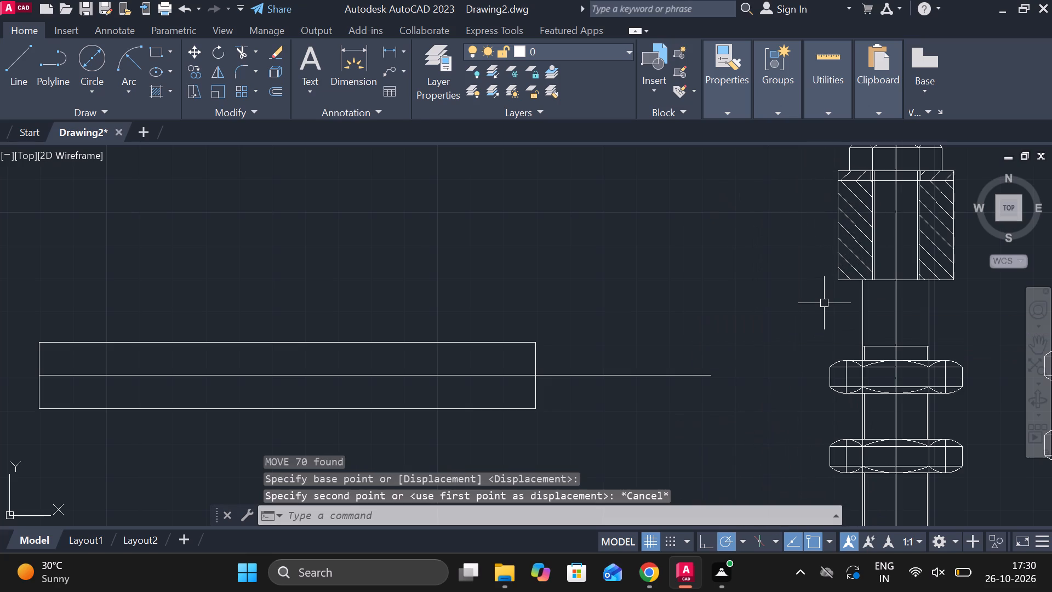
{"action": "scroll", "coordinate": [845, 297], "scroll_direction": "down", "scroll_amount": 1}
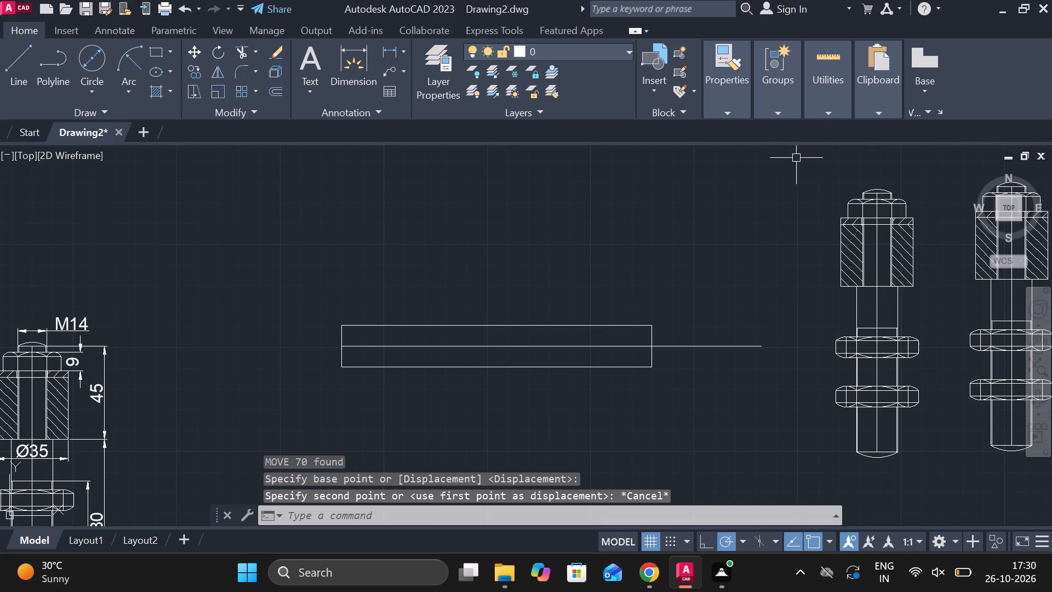
Move the nearer loose bolt assembly onto the bar, placing the hatched block's lower-right corner on the bar's upper-right corner.
{"action": "left_click", "coordinate": [787, 158]}
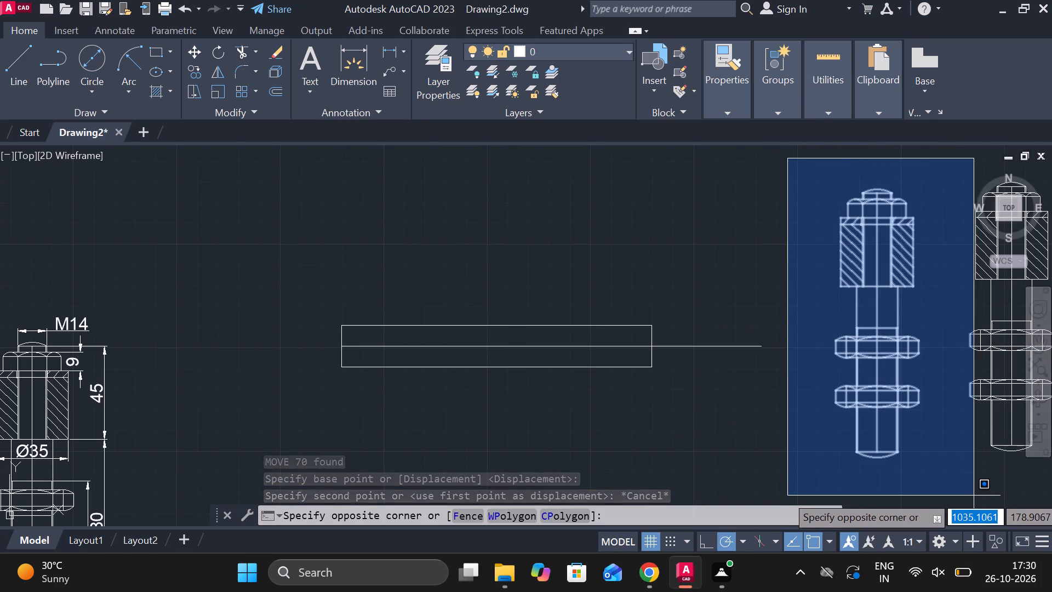
{"action": "left_click", "coordinate": [957, 482]}
{"action": "key", "text": "m"}
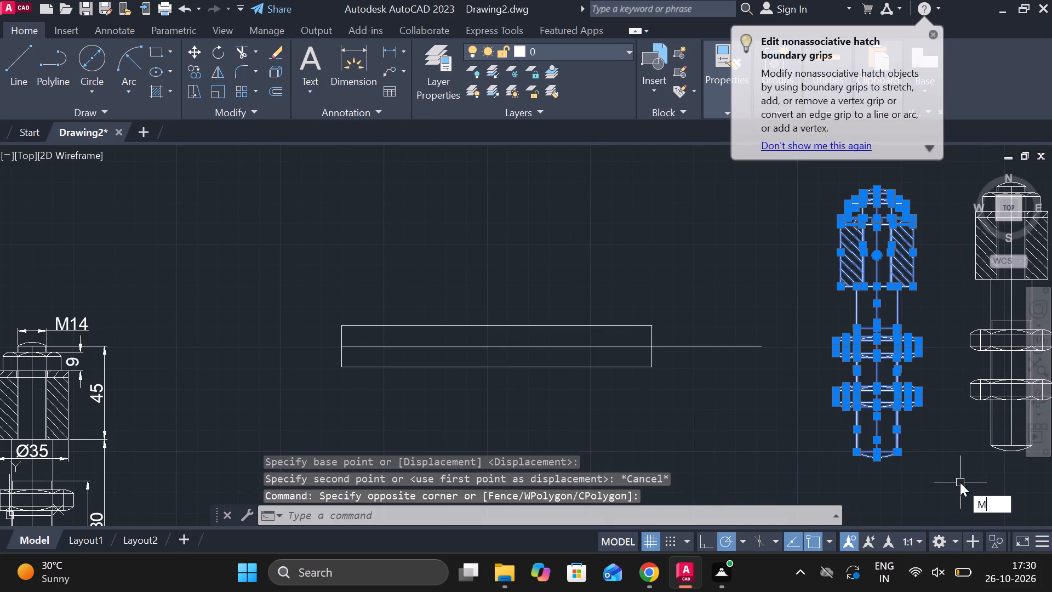
{"action": "key", "text": "Return"}
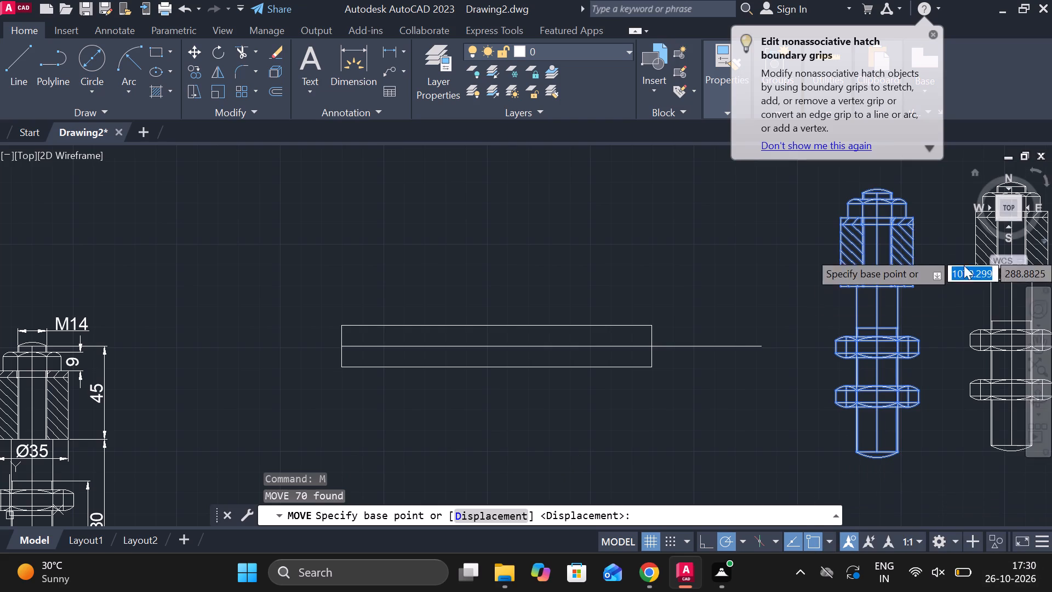
{"action": "scroll", "coordinate": [928, 287], "scroll_direction": "up", "scroll_amount": 2}
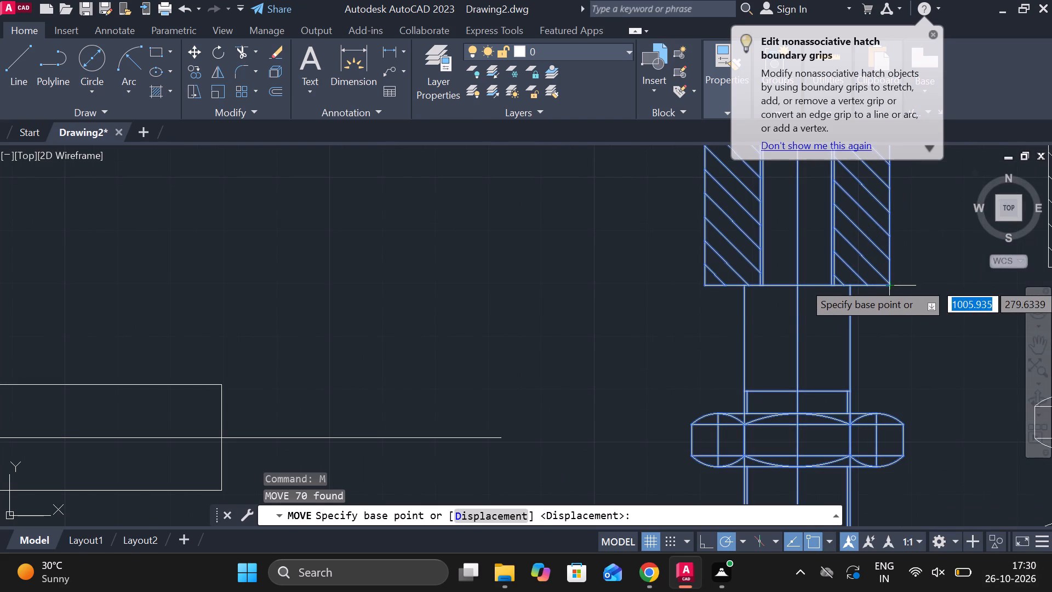
{"action": "left_click", "coordinate": [885, 282]}
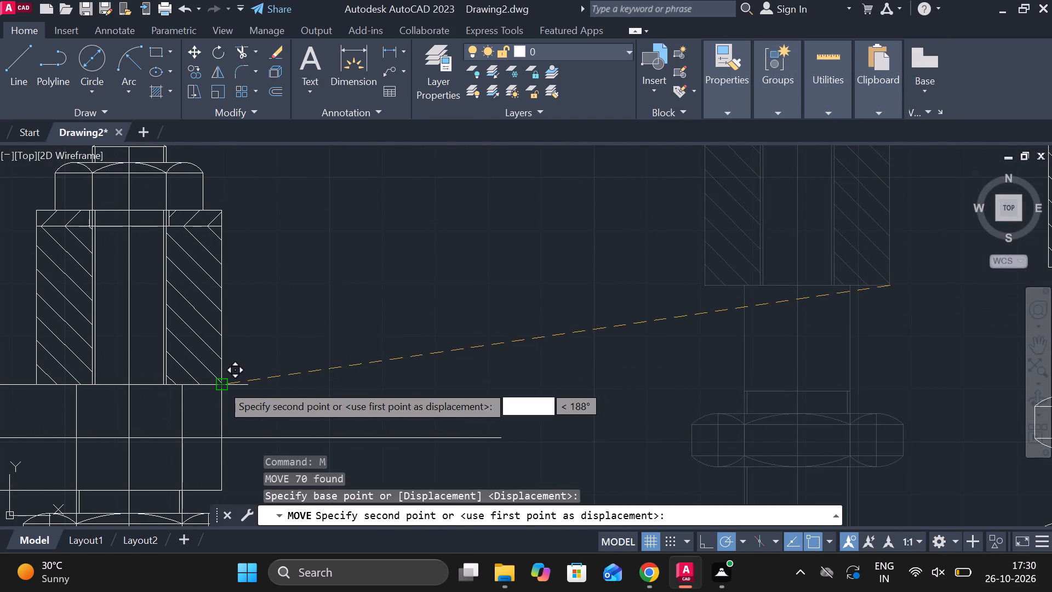
{"action": "double_click", "coordinate": [221, 384]}
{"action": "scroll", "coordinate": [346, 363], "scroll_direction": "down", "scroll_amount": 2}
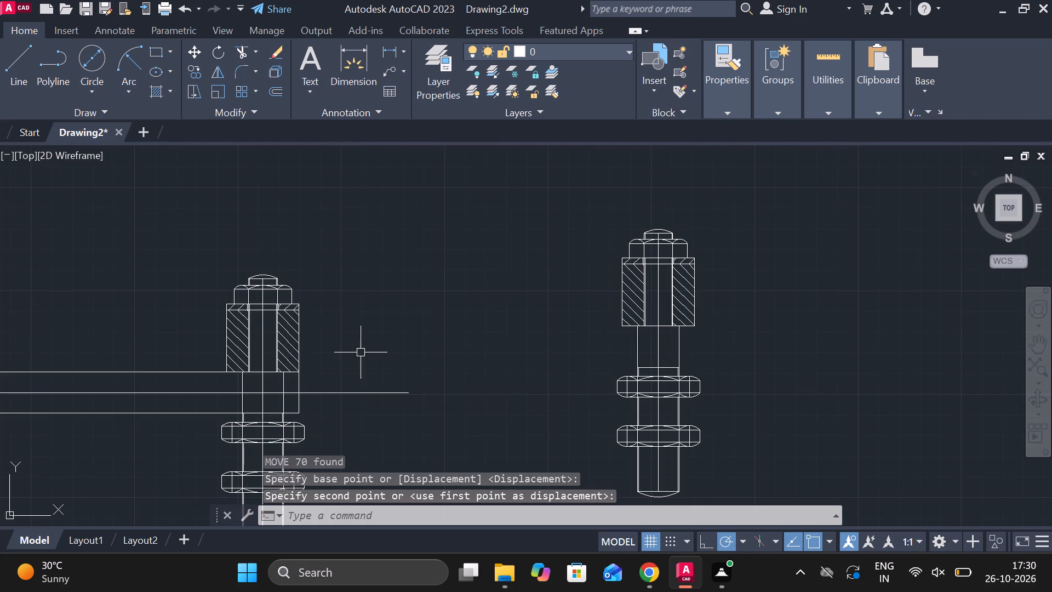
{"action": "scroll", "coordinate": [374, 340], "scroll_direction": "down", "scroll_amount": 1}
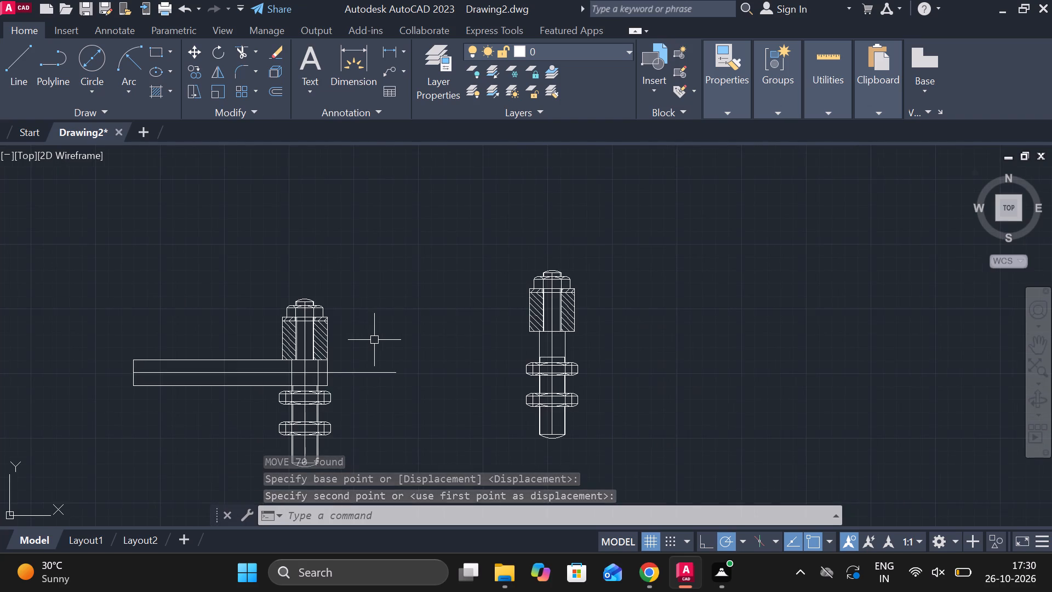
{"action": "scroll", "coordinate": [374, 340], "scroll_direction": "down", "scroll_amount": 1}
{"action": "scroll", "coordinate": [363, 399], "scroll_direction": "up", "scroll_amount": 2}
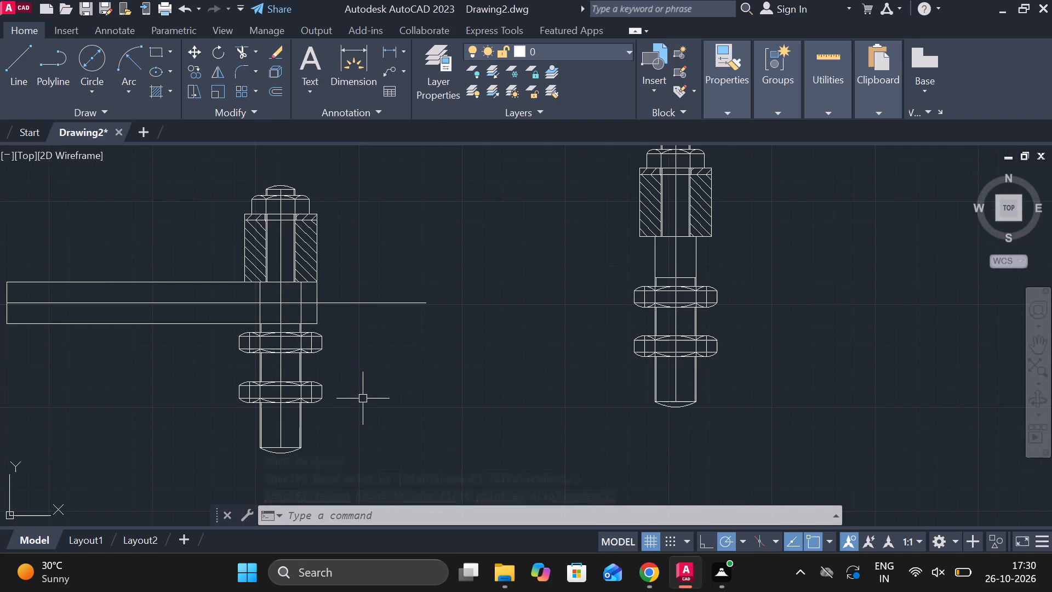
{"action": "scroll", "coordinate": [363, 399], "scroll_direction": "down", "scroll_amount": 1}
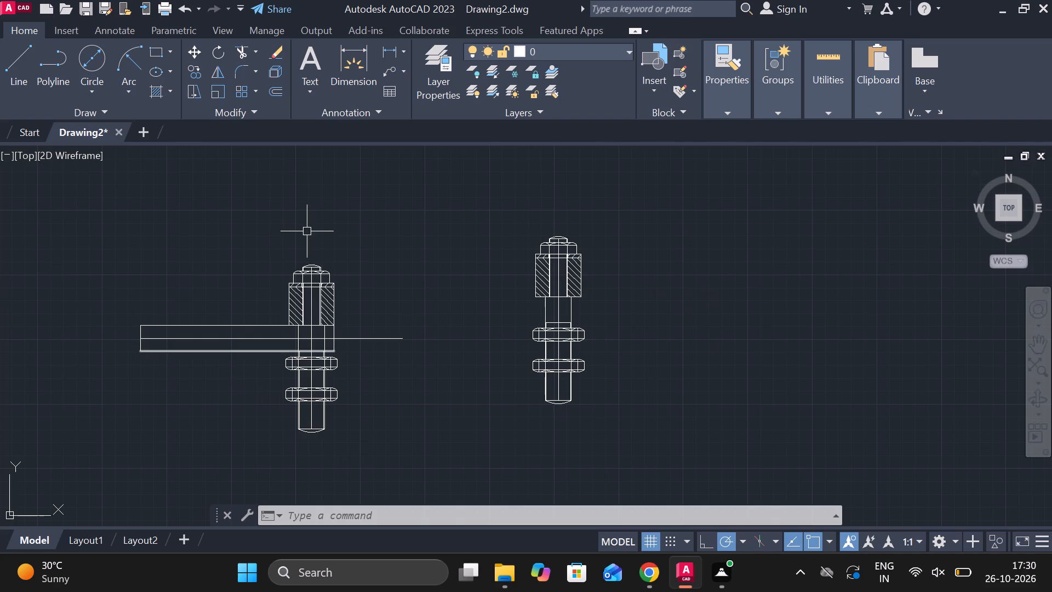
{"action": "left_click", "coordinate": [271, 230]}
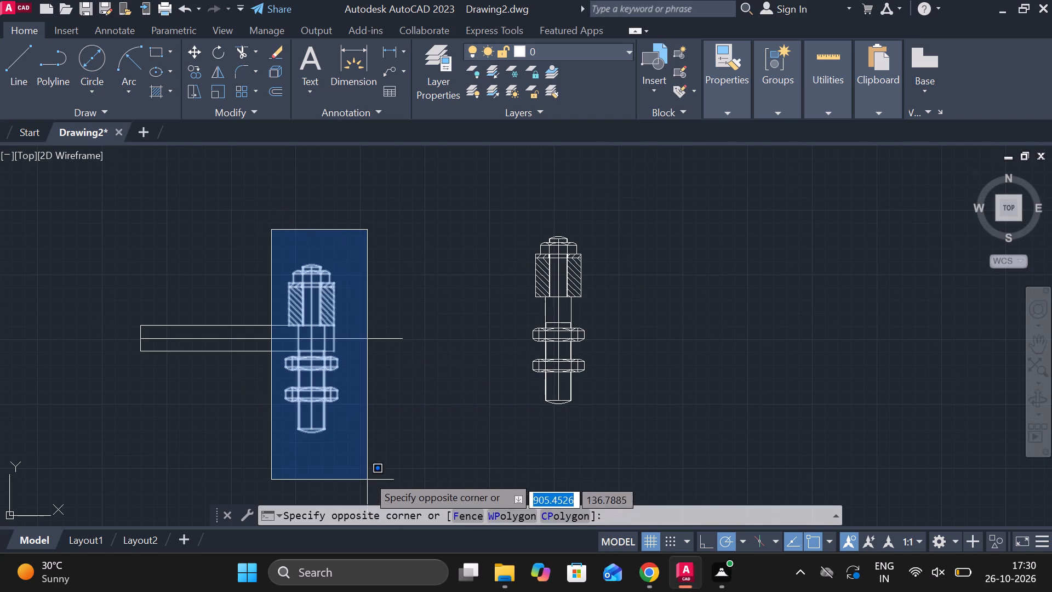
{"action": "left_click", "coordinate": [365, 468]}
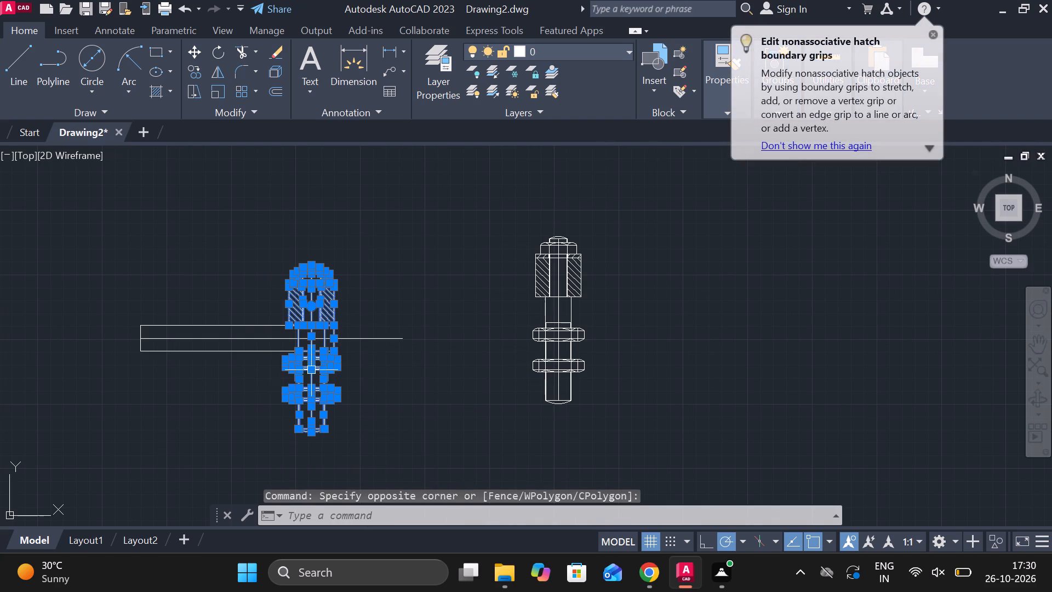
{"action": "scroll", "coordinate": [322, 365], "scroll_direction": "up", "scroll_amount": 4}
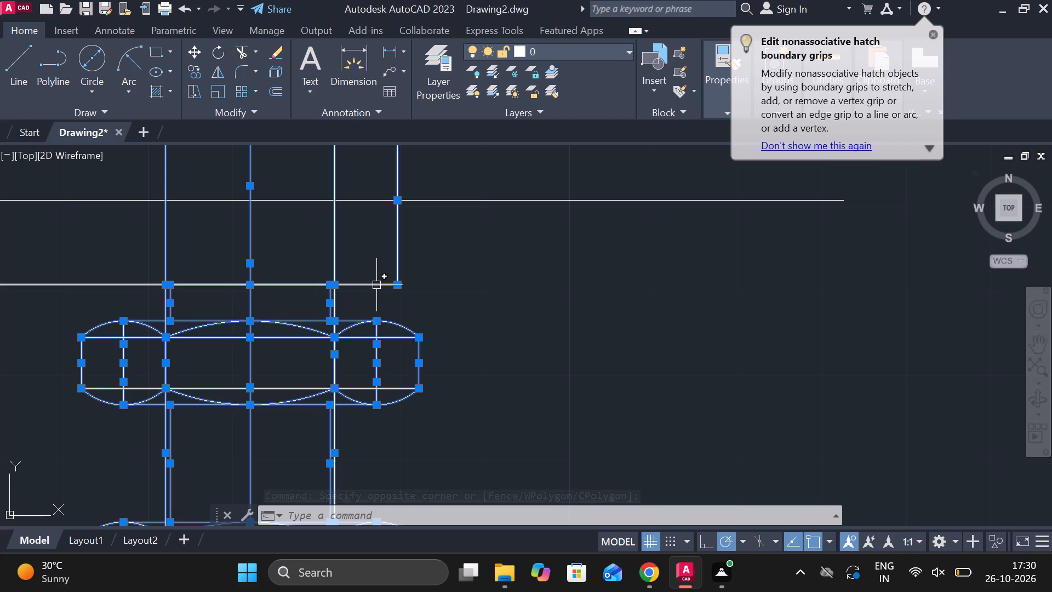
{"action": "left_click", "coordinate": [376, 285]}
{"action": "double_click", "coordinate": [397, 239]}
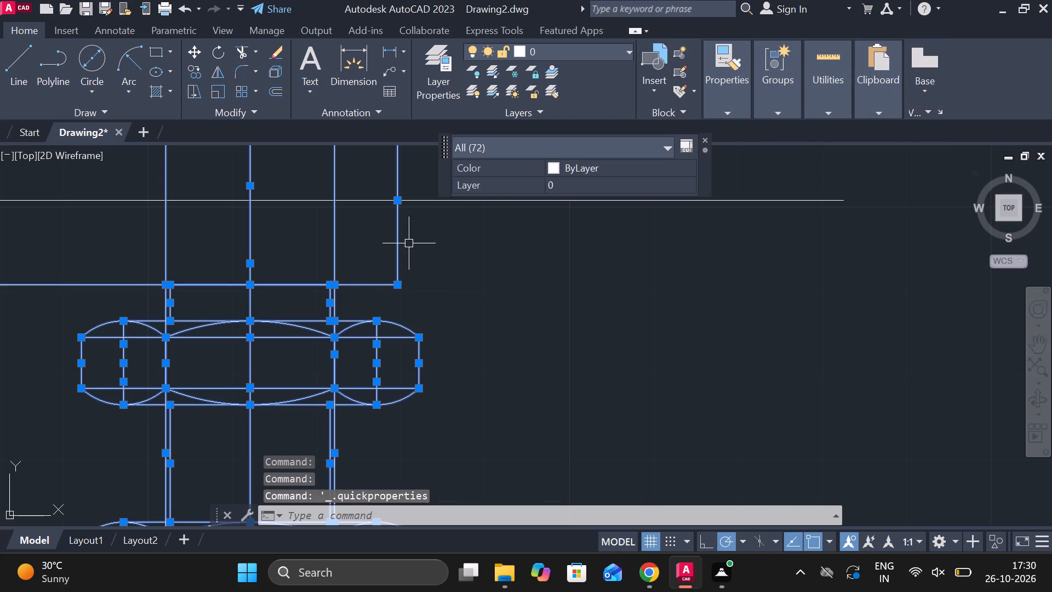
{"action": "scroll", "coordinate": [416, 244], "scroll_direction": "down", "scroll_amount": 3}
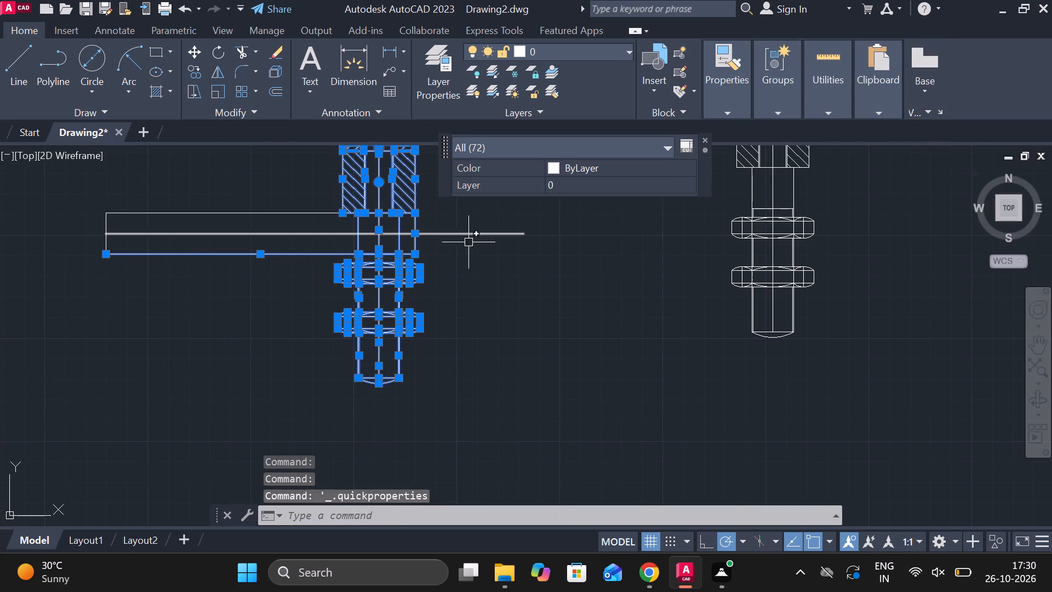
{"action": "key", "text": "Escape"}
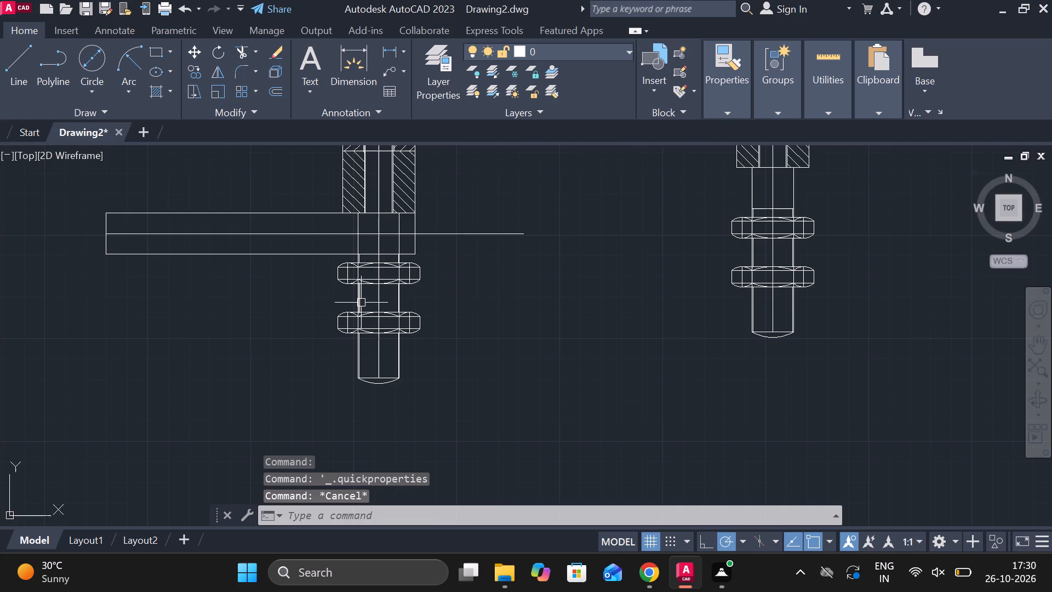
Move the bolt assembly on the bar, excluding the bar's vertical end line, 19 units left along the centreline from the bolt axis.
{"action": "scroll", "coordinate": [361, 303], "scroll_direction": "down", "scroll_amount": 1}
{"action": "left_click", "coordinate": [324, 154]}
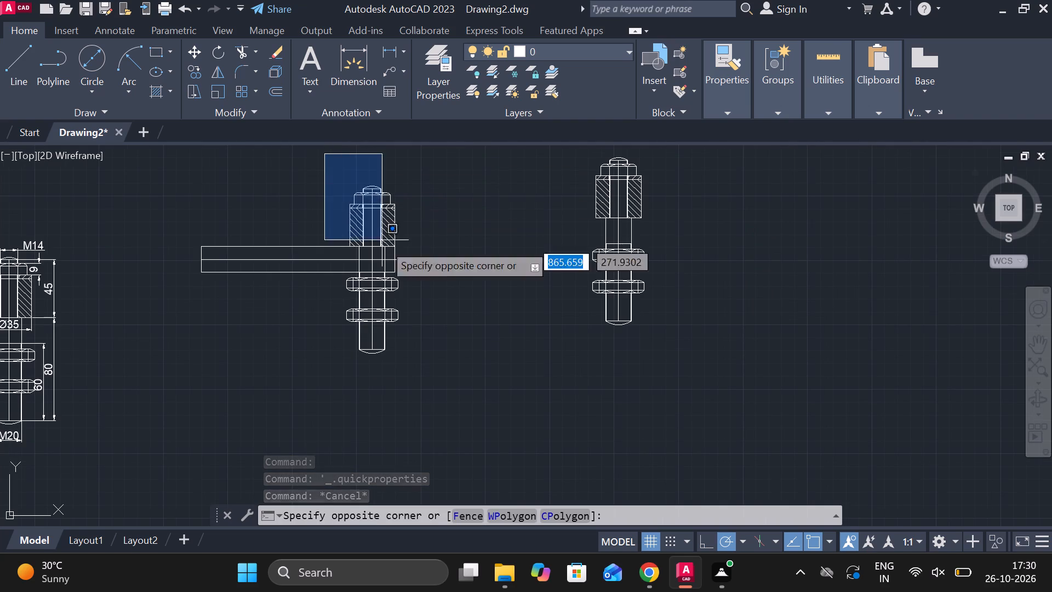
{"action": "left_click", "coordinate": [403, 365]}
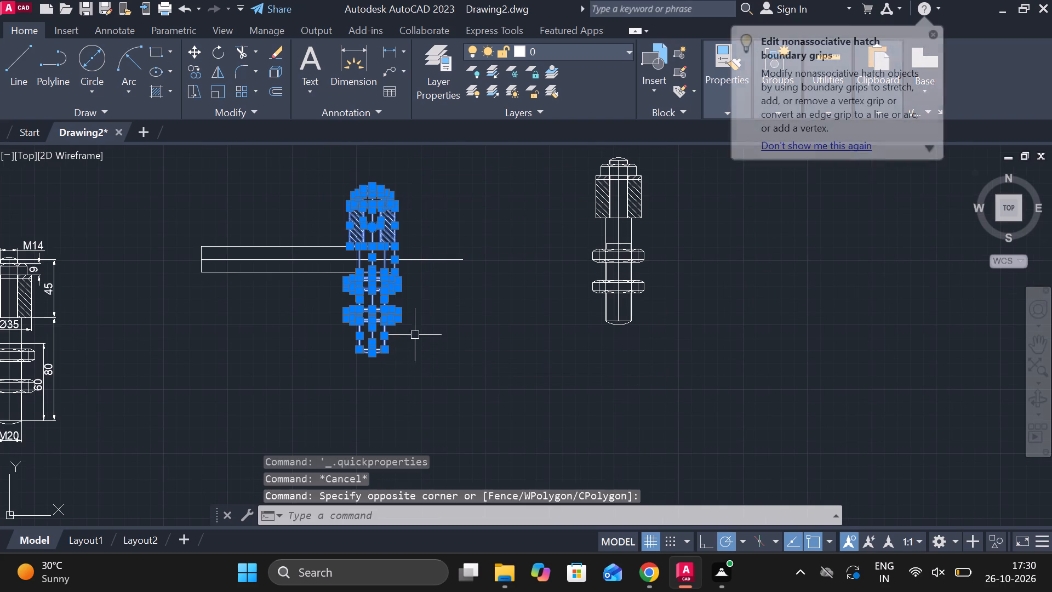
{"action": "scroll", "coordinate": [401, 297], "scroll_direction": "up", "scroll_amount": 2}
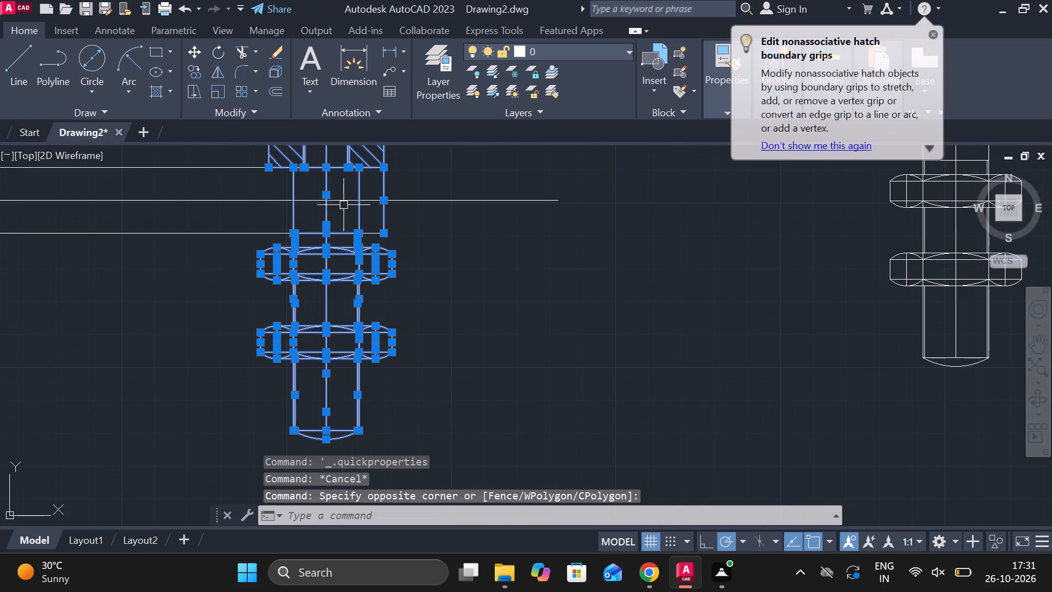
{"action": "left_click", "coordinate": [382, 187]}
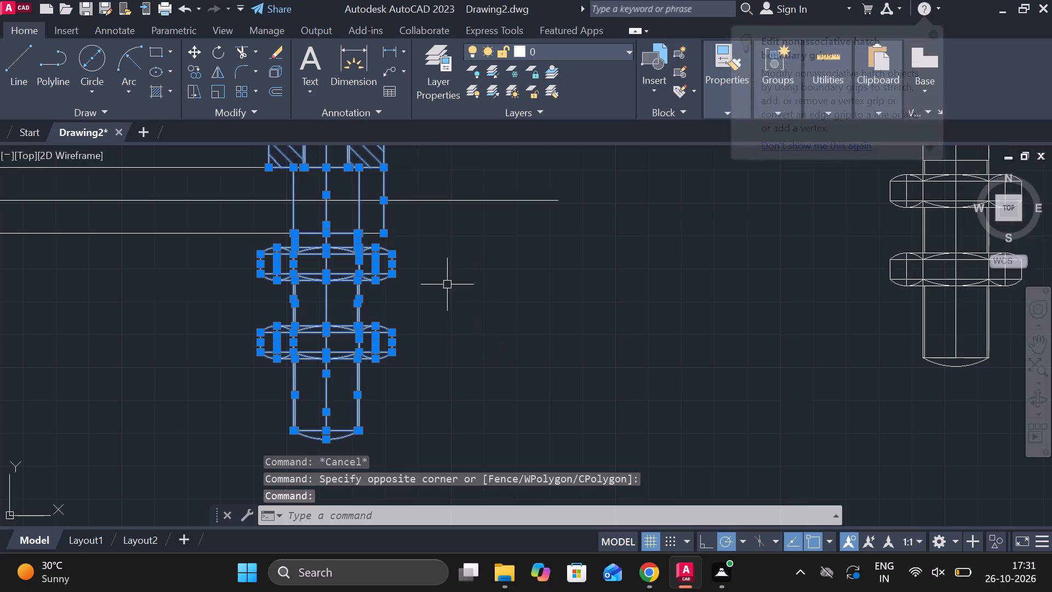
{"action": "scroll", "coordinate": [447, 283], "scroll_direction": "down", "scroll_amount": 1}
{"action": "scroll", "coordinate": [439, 175], "scroll_direction": "up", "scroll_amount": 3}
{"action": "scroll", "coordinate": [442, 195], "scroll_direction": "down", "scroll_amount": 1}
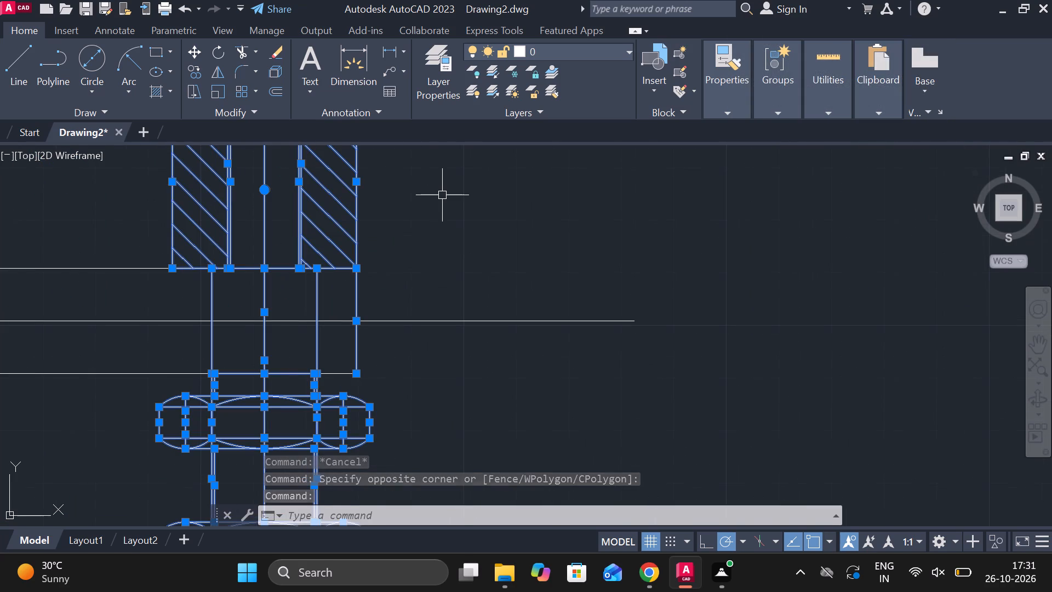
{"action": "left_click", "coordinate": [356, 289]}
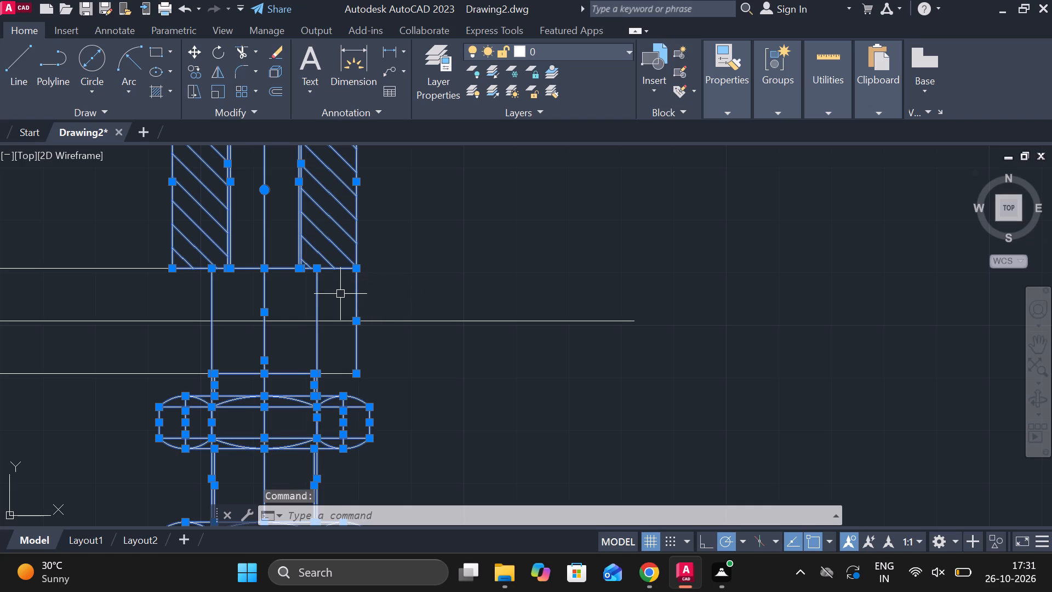
{"action": "scroll", "coordinate": [386, 293], "scroll_direction": "down", "scroll_amount": 1}
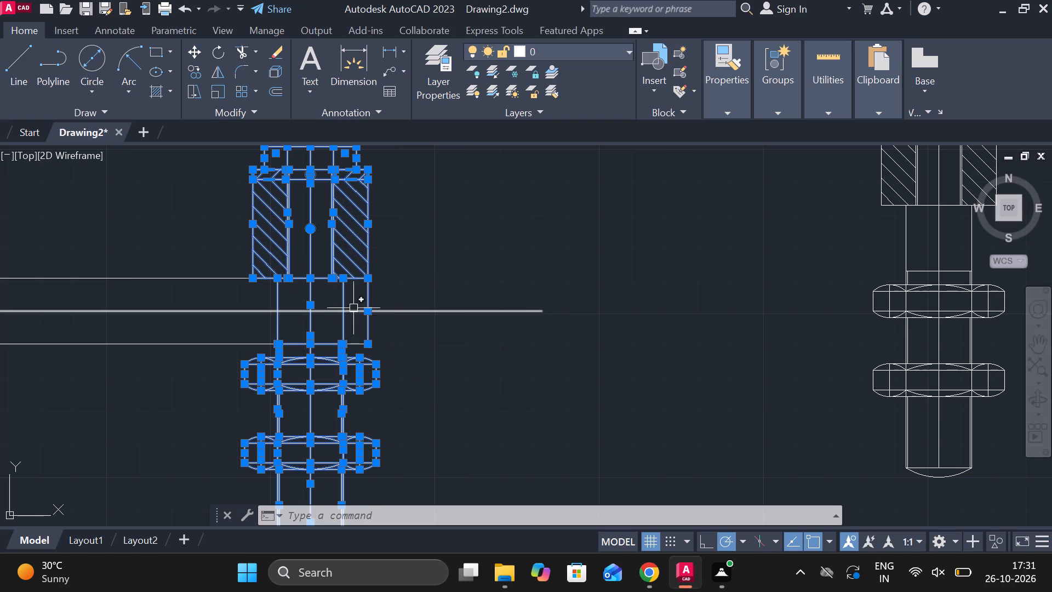
{"action": "scroll", "coordinate": [358, 298], "scroll_direction": "up", "scroll_amount": 2}
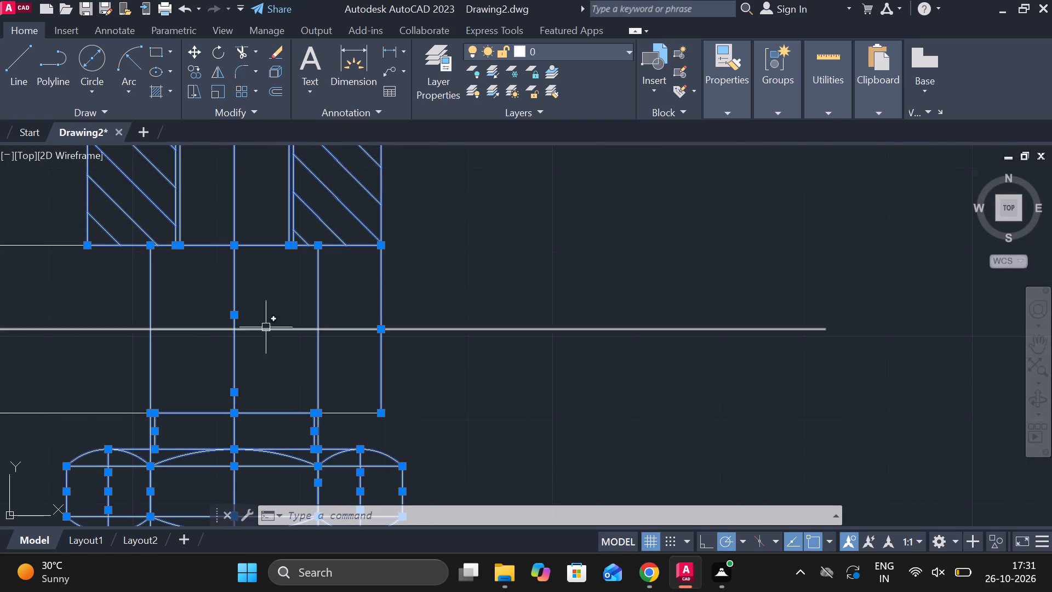
{"action": "scroll", "coordinate": [428, 294], "scroll_direction": "down", "scroll_amount": 3}
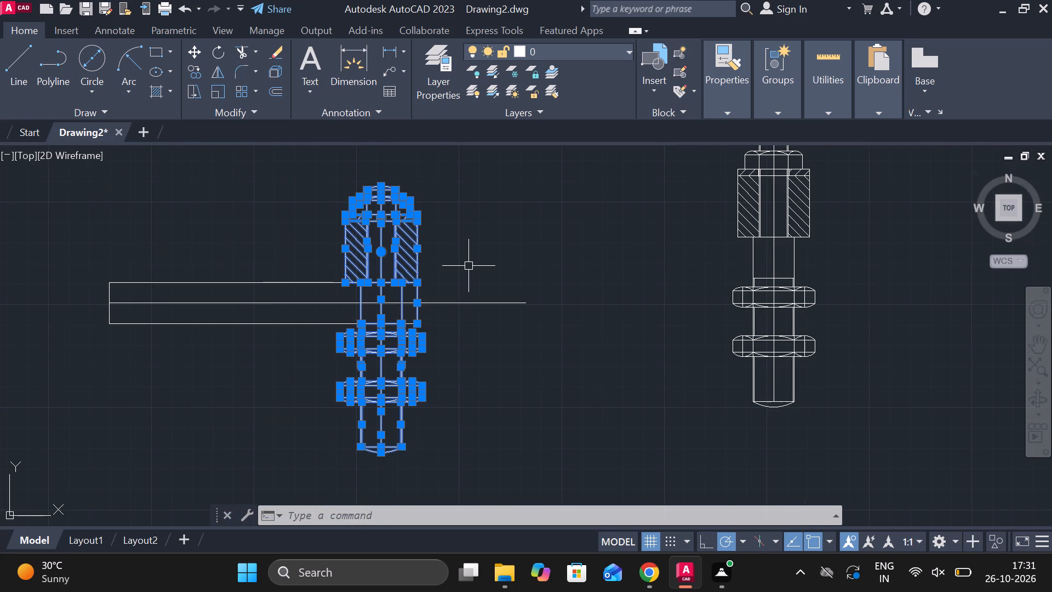
{"action": "scroll", "coordinate": [436, 315], "scroll_direction": "up", "scroll_amount": 3, "text": "shift"}
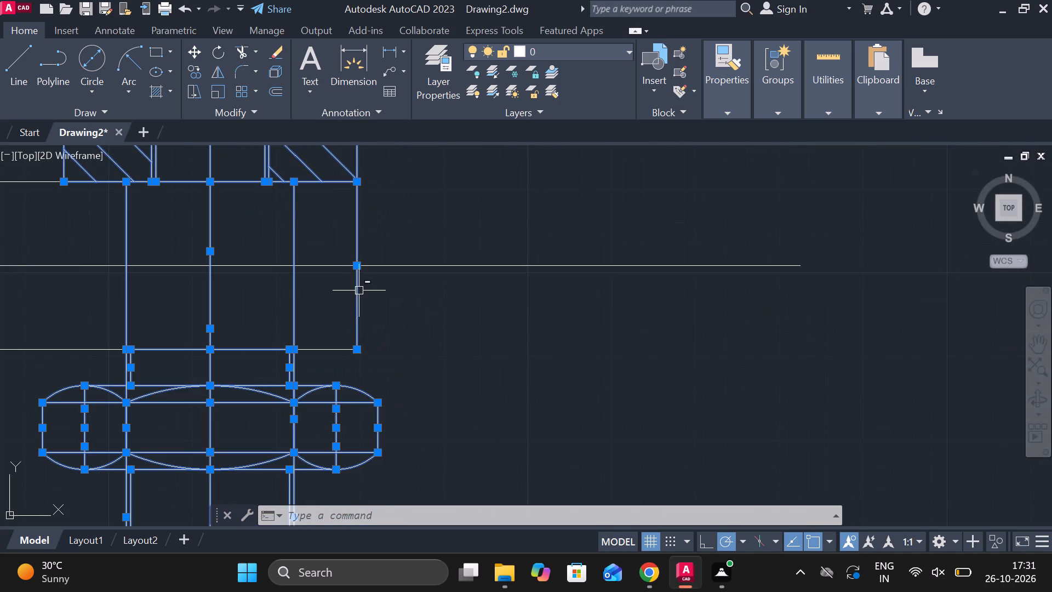
{"action": "left_click", "coordinate": [359, 291], "text": "shift"}
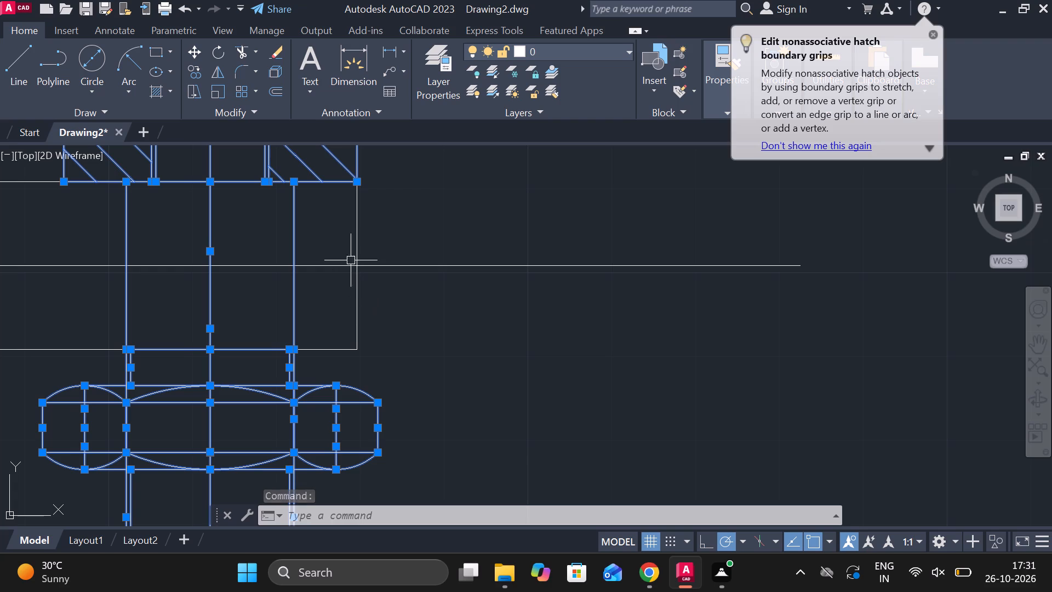
{"action": "left_click", "coordinate": [338, 183], "text": "shift"}
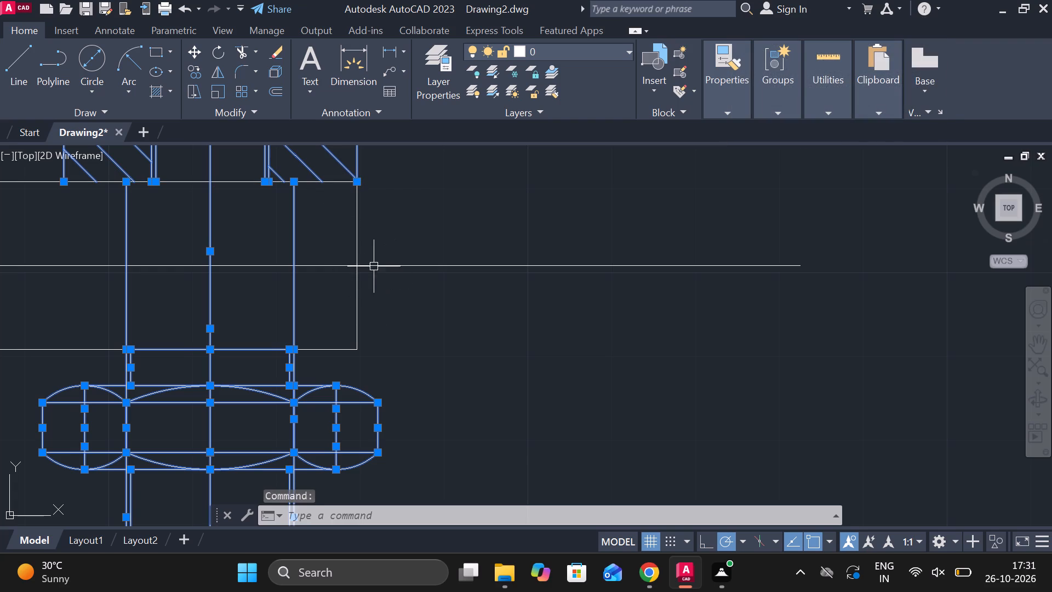
{"action": "left_click", "coordinate": [340, 184], "text": "shift"}
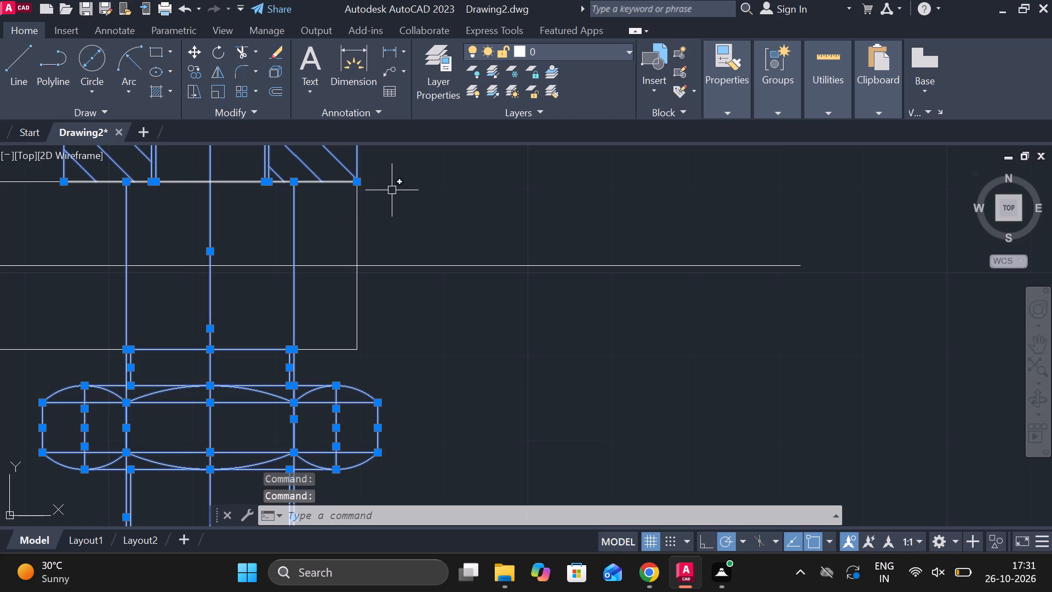
{"action": "scroll", "coordinate": [403, 191], "scroll_direction": "down", "scroll_amount": 2}
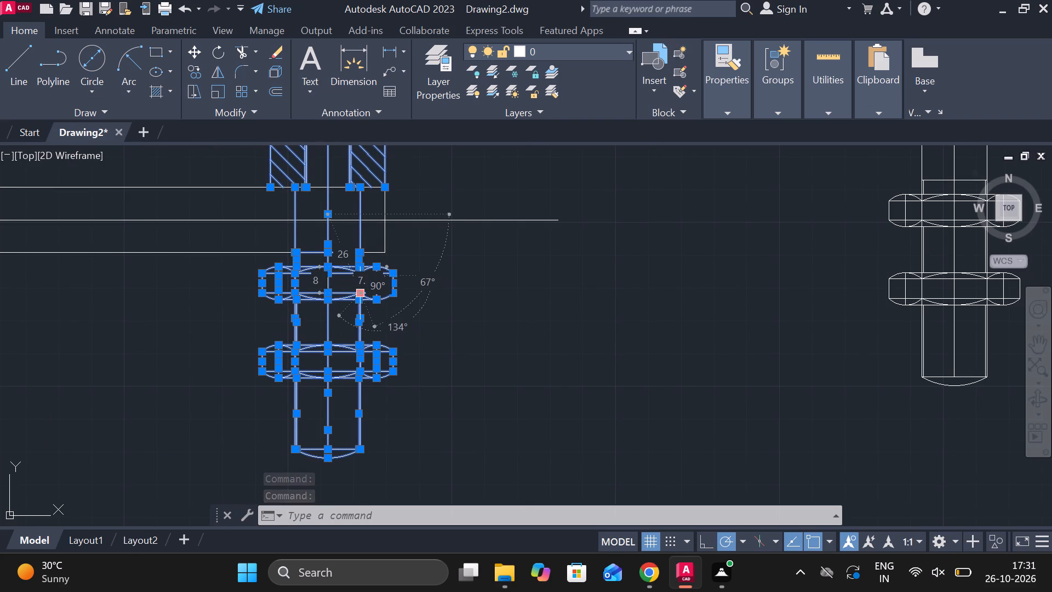
{"action": "key", "text": "m"}
{"action": "key", "text": "Return"}
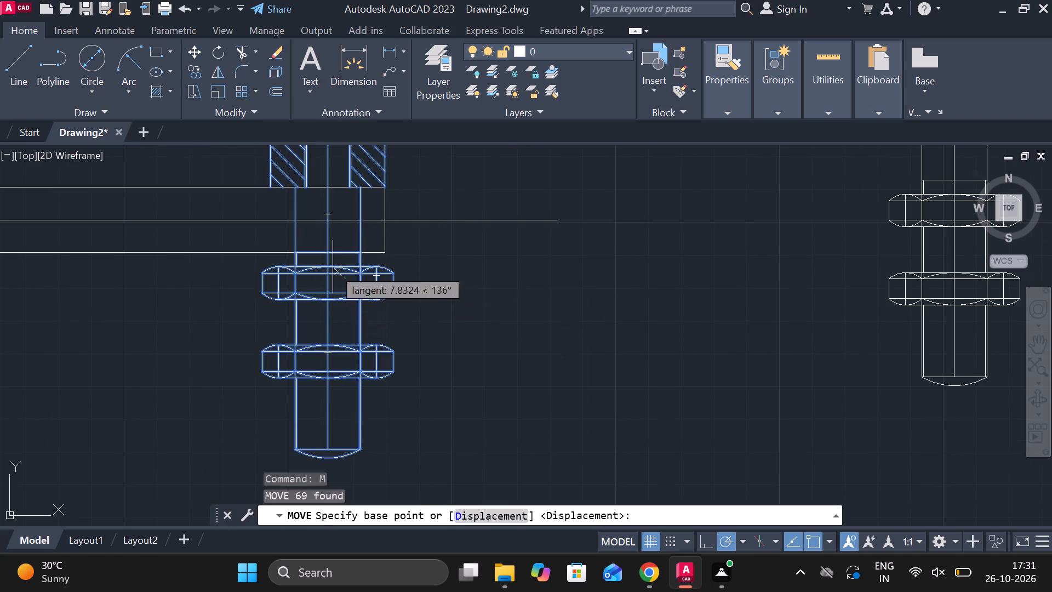
{"action": "left_click", "coordinate": [328, 221]}
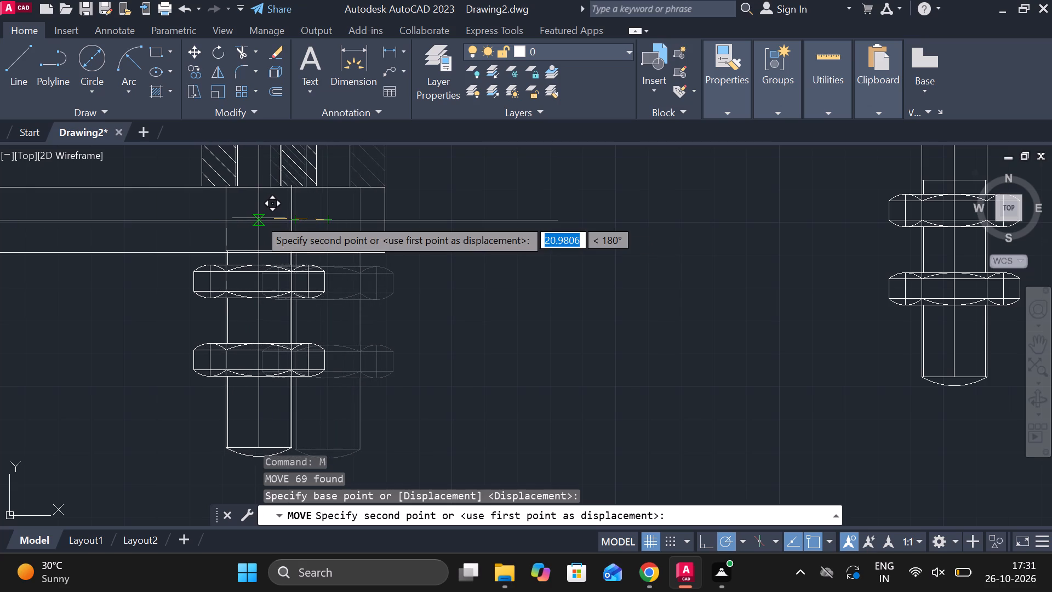
{"action": "key", "text": "2"}
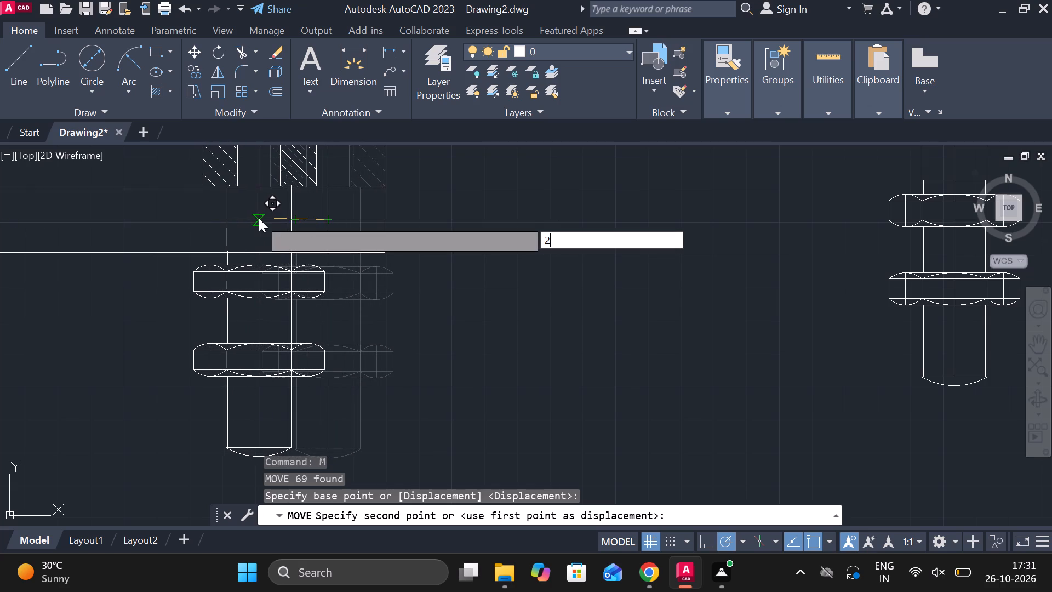
{"action": "key", "text": "0"}
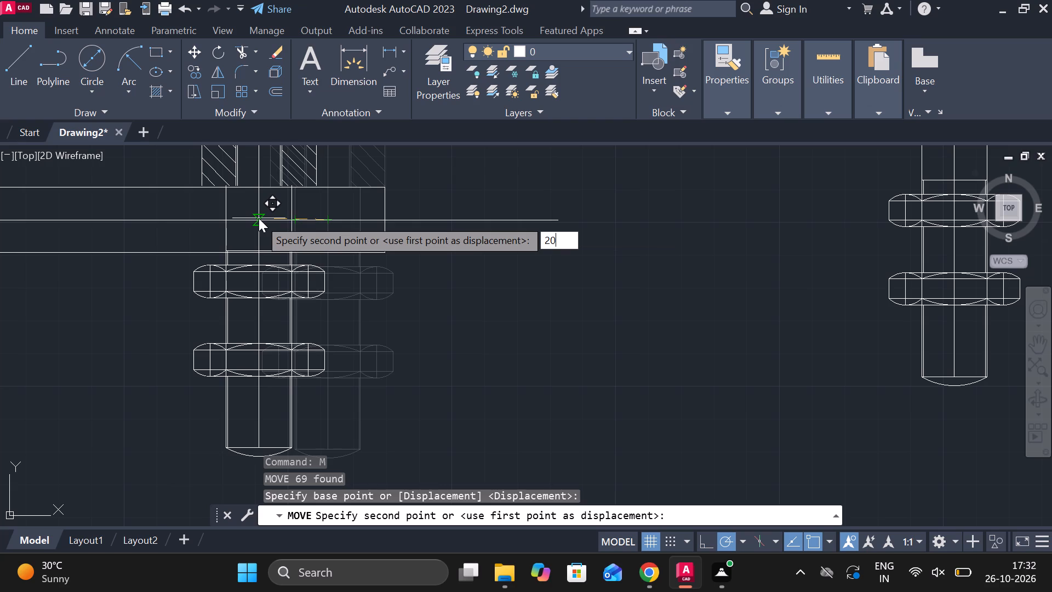
{"action": "key", "text": "BackSpace"}
{"action": "key", "text": "BackSpace"}
{"action": "key", "text": "1"}
{"action": "key", "text": "9"}
Complete the 19-unit leftward move of the bolt assembly along the bar's centreline.
{"action": "key", "text": "Return"}
Move the loose bolt assembly beside the bar onto it, placing the hatched block's lower-left corner on the bar's upper-left corner.
{"action": "scroll", "coordinate": [422, 278], "scroll_direction": "down", "scroll_amount": 1}
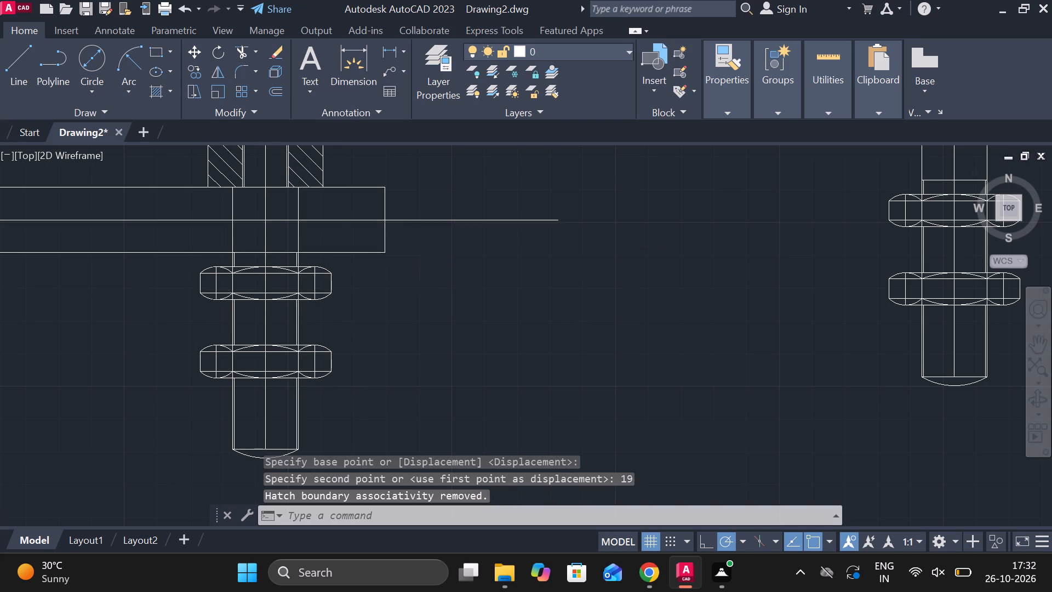
{"action": "scroll", "coordinate": [422, 278], "scroll_direction": "down", "scroll_amount": 2}
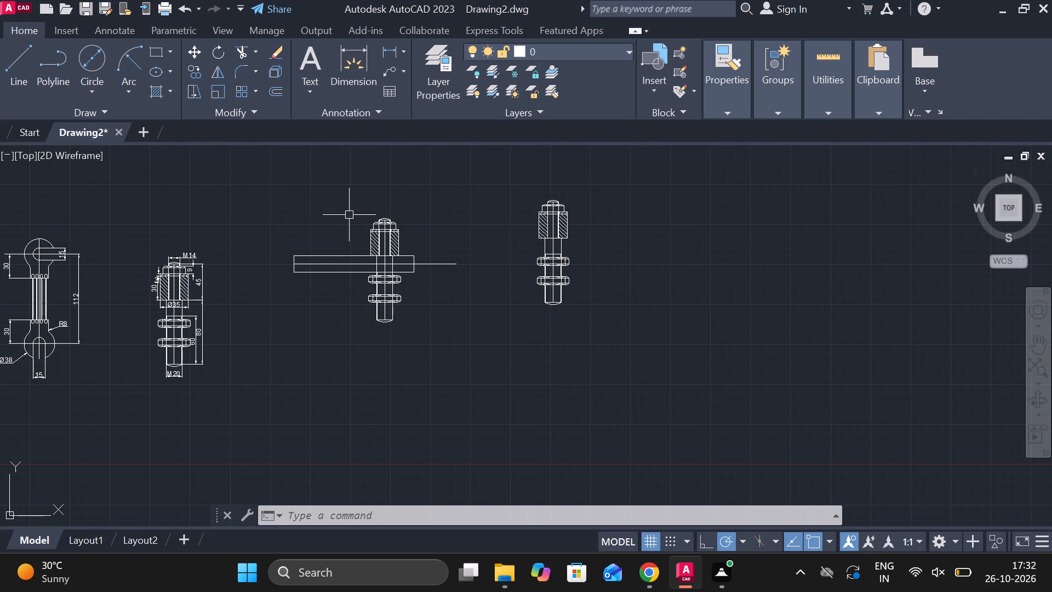
{"action": "scroll", "coordinate": [349, 214], "scroll_direction": "up", "scroll_amount": 2}
{"action": "scroll", "coordinate": [374, 260], "scroll_direction": "down", "scroll_amount": 1}
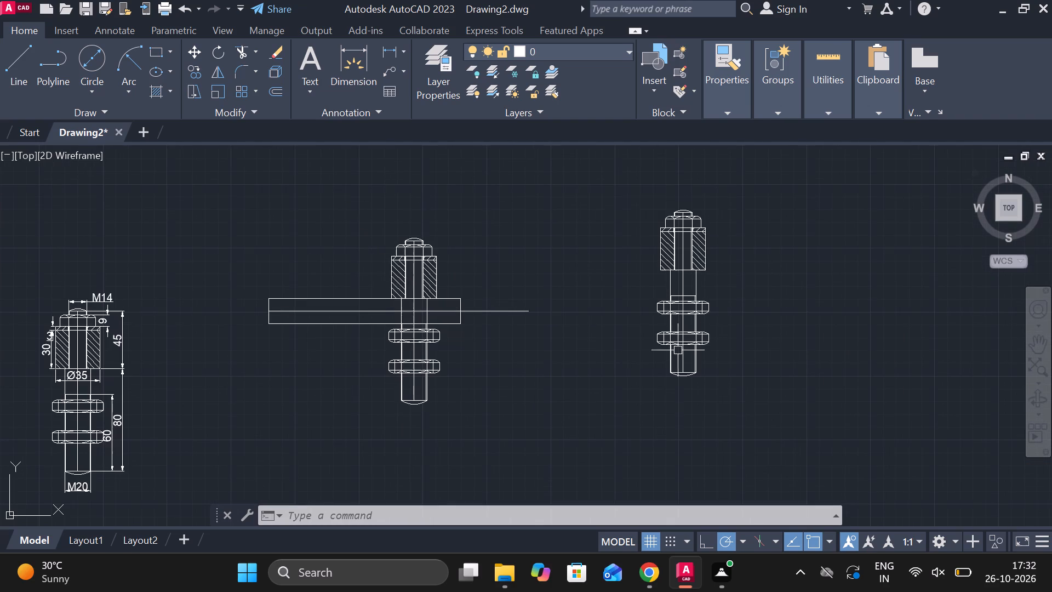
{"action": "left_click", "coordinate": [598, 160]}
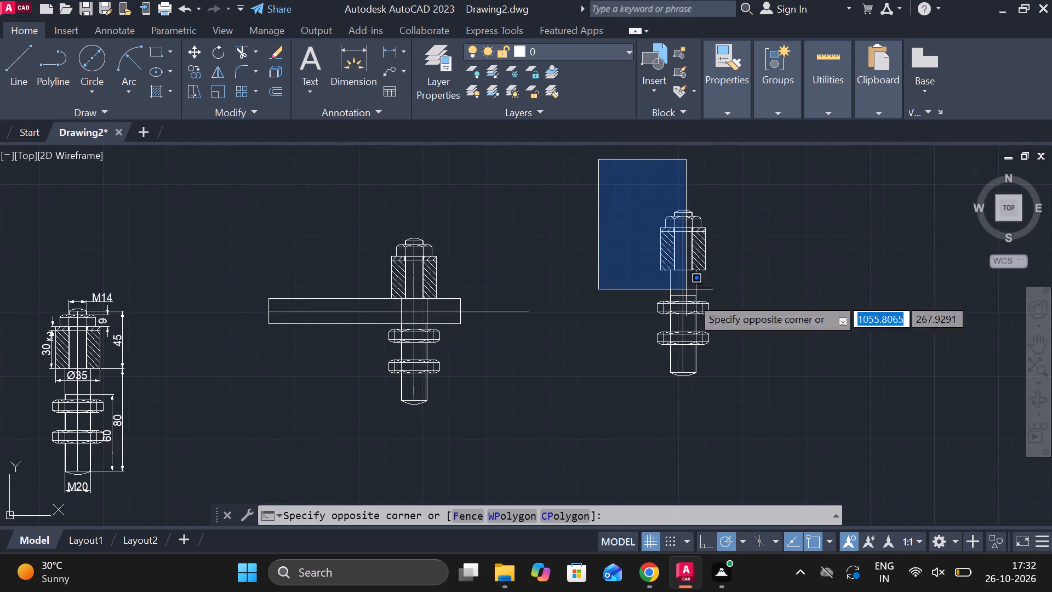
{"action": "left_click", "coordinate": [758, 393]}
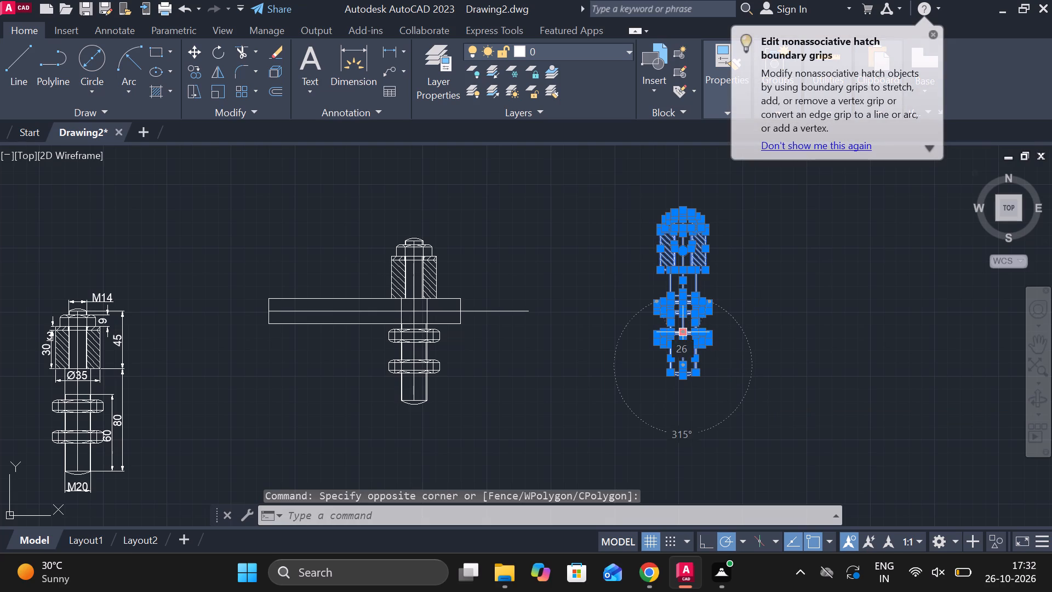
{"action": "key", "text": "m"}
{"action": "key", "text": "Return"}
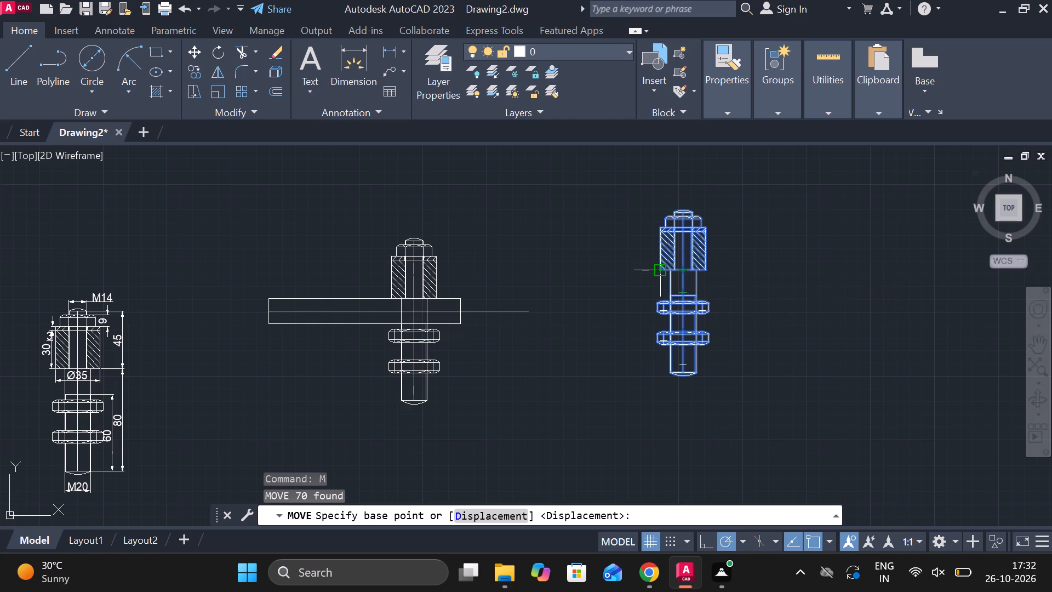
{"action": "scroll", "coordinate": [655, 276], "scroll_direction": "up", "scroll_amount": 2}
{"action": "left_click", "coordinate": [667, 257]}
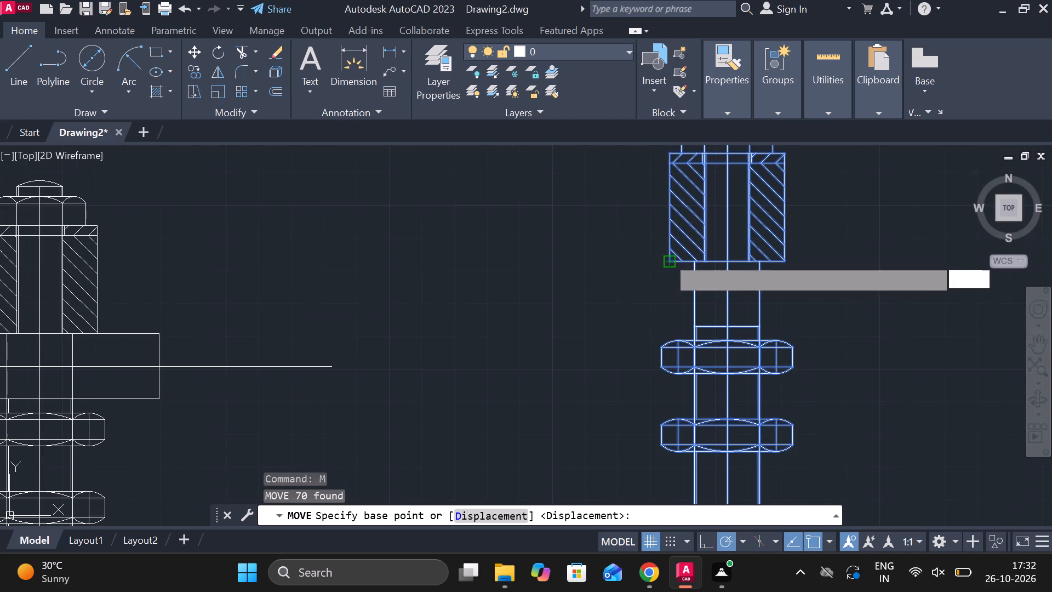
{"action": "scroll", "coordinate": [306, 305], "scroll_direction": "down", "scroll_amount": 4}
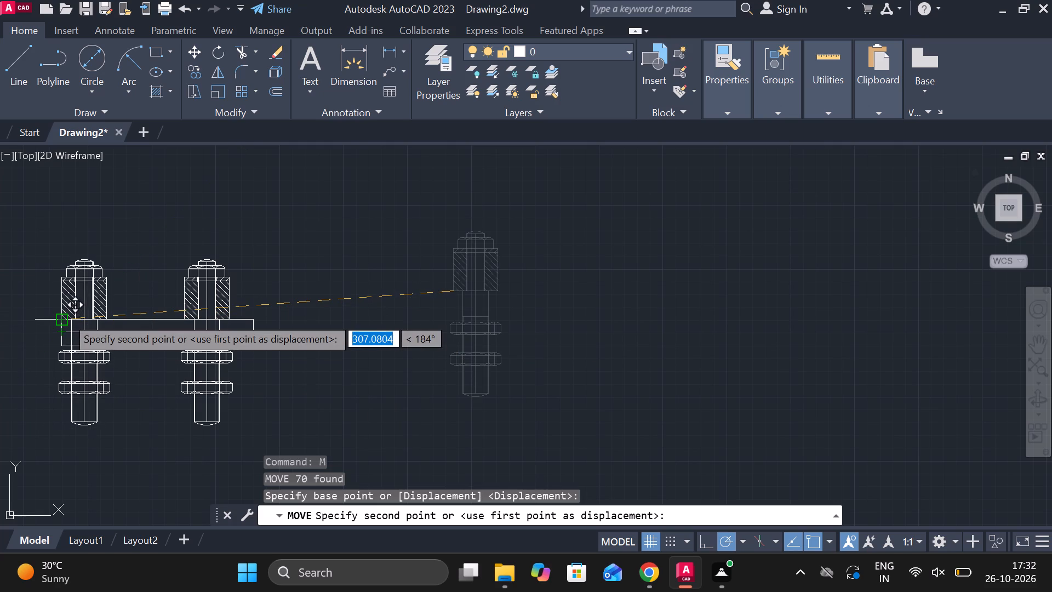
{"action": "left_click", "coordinate": [66, 317]}
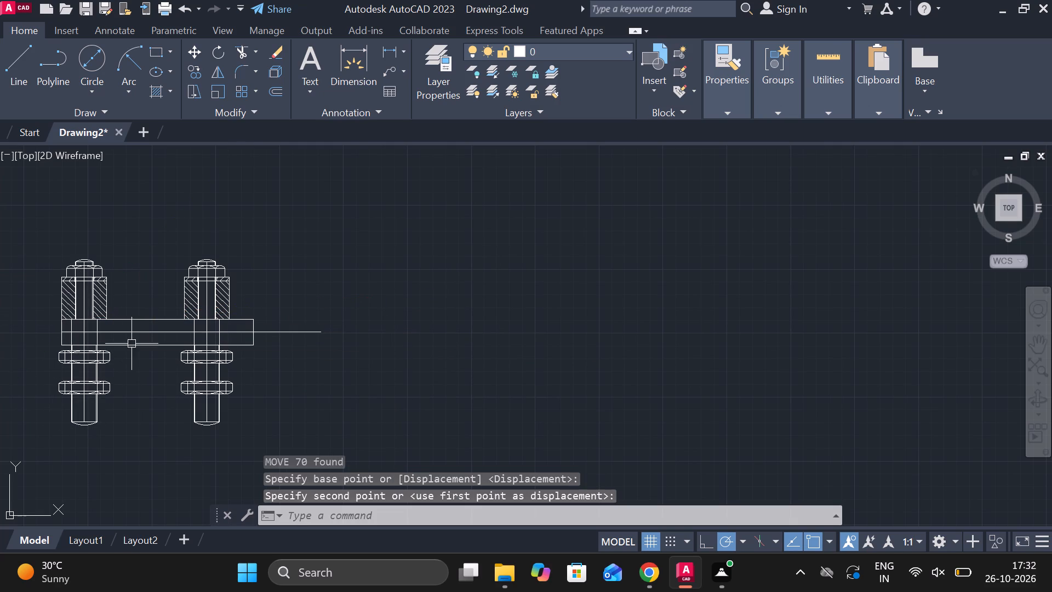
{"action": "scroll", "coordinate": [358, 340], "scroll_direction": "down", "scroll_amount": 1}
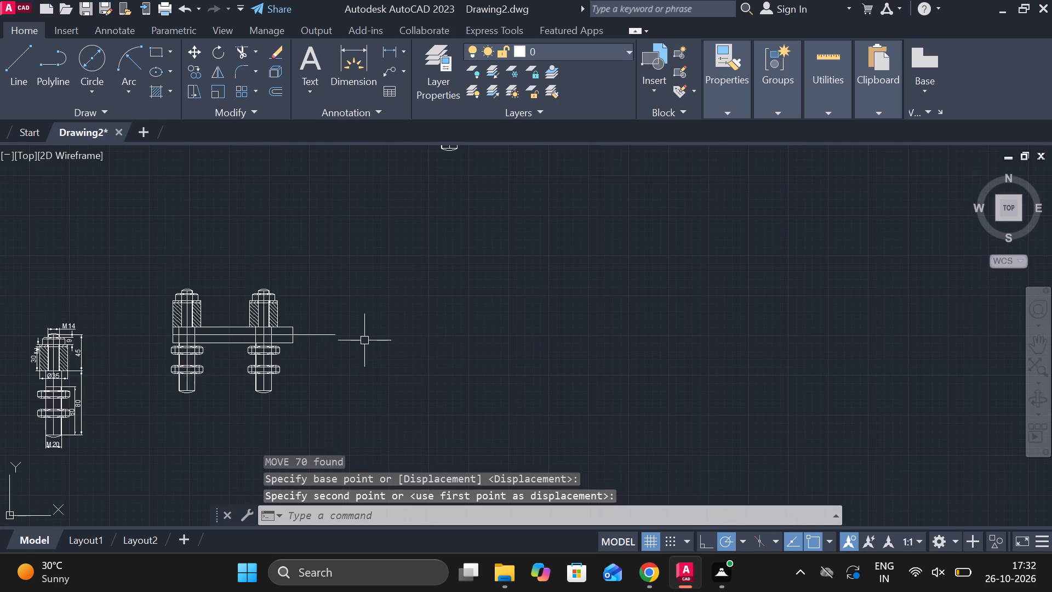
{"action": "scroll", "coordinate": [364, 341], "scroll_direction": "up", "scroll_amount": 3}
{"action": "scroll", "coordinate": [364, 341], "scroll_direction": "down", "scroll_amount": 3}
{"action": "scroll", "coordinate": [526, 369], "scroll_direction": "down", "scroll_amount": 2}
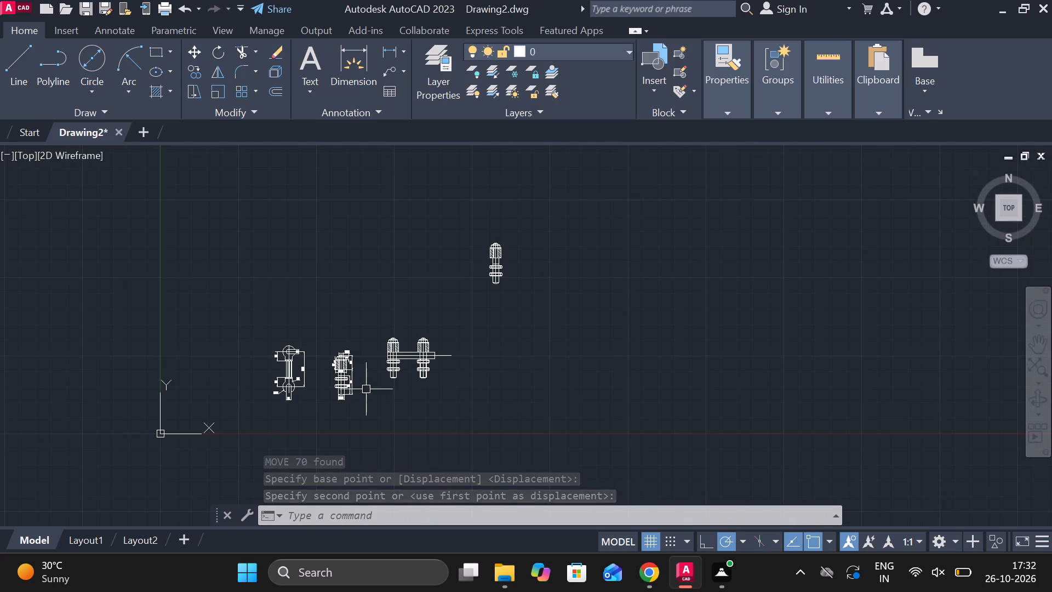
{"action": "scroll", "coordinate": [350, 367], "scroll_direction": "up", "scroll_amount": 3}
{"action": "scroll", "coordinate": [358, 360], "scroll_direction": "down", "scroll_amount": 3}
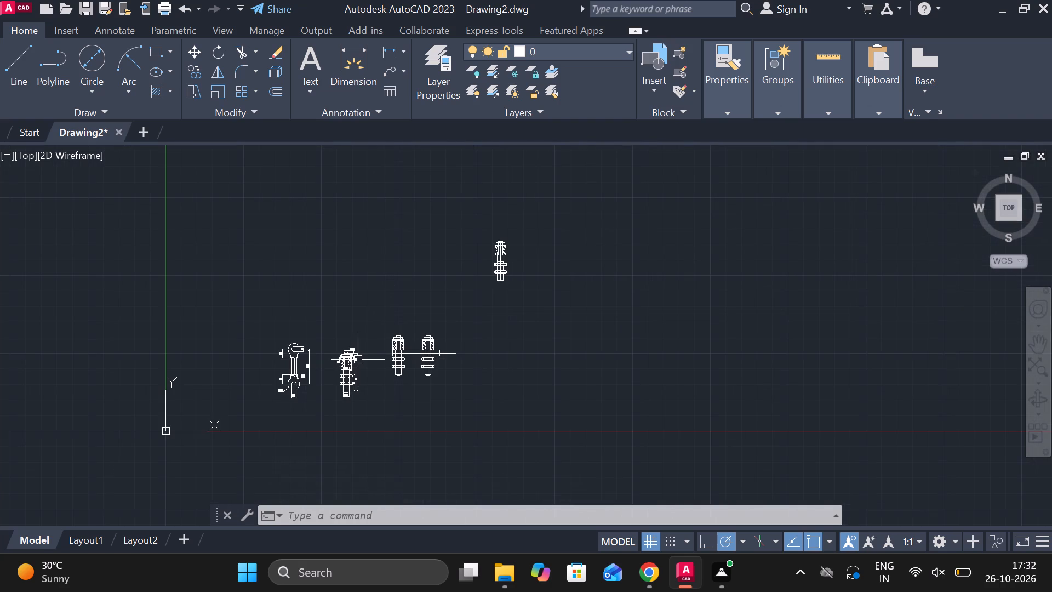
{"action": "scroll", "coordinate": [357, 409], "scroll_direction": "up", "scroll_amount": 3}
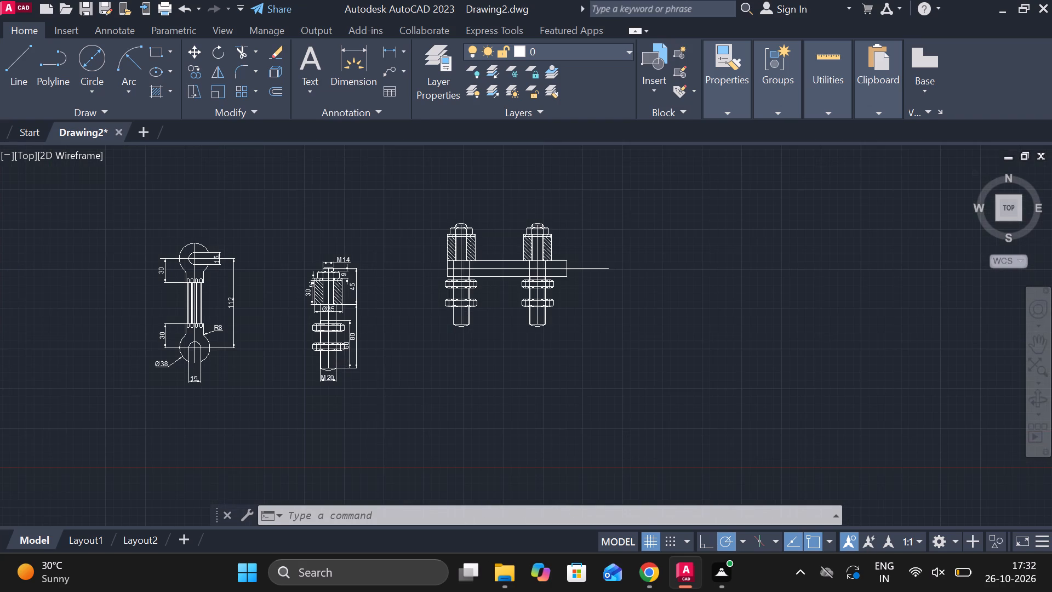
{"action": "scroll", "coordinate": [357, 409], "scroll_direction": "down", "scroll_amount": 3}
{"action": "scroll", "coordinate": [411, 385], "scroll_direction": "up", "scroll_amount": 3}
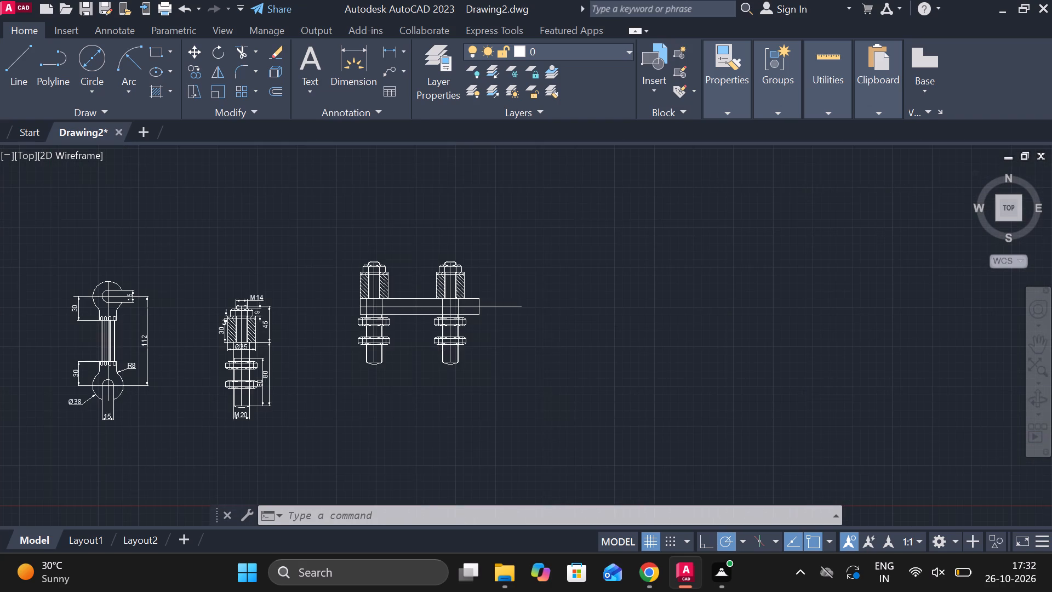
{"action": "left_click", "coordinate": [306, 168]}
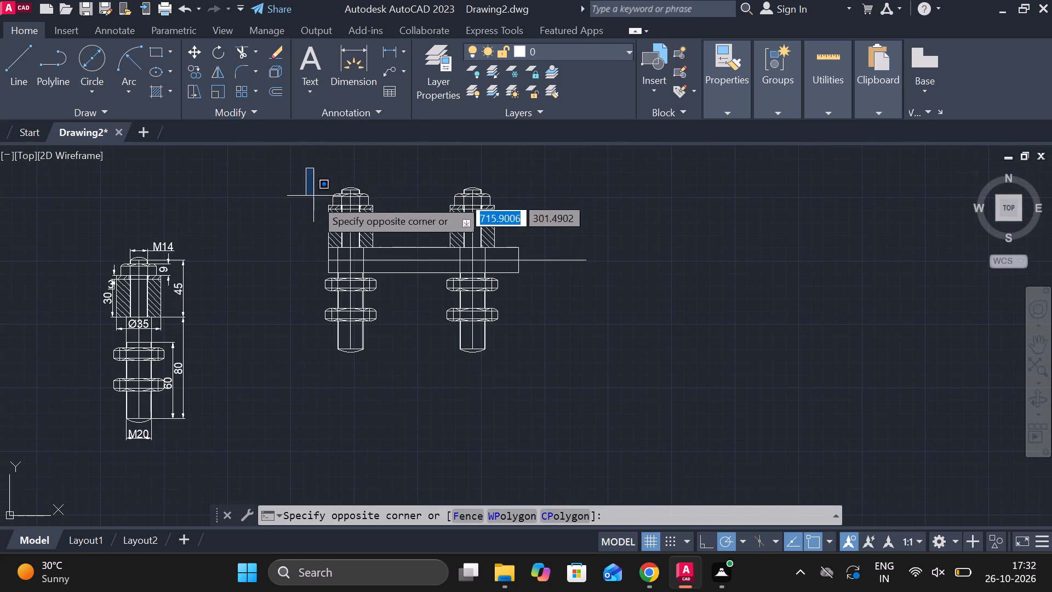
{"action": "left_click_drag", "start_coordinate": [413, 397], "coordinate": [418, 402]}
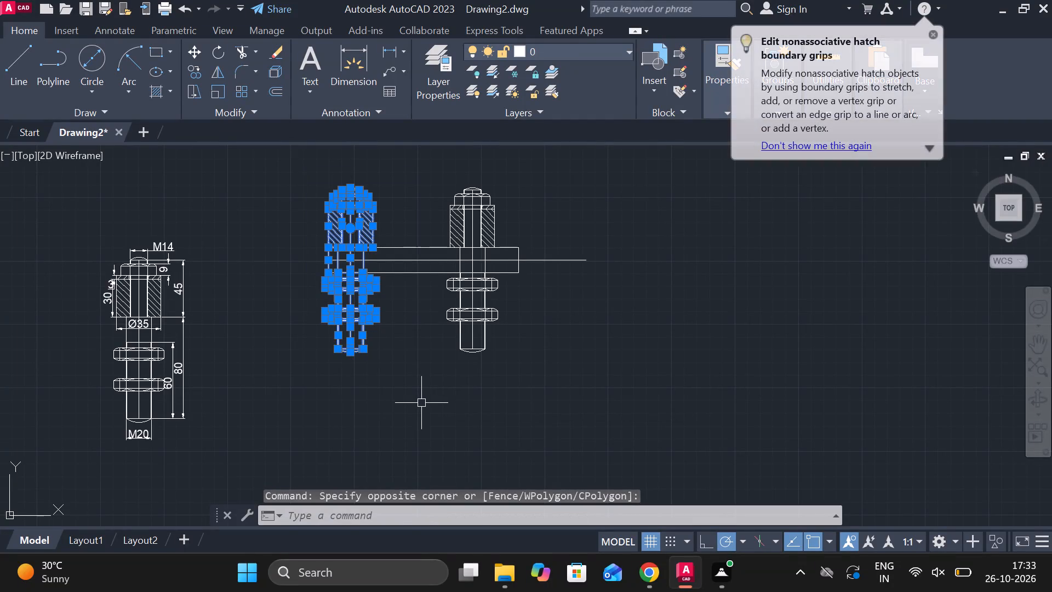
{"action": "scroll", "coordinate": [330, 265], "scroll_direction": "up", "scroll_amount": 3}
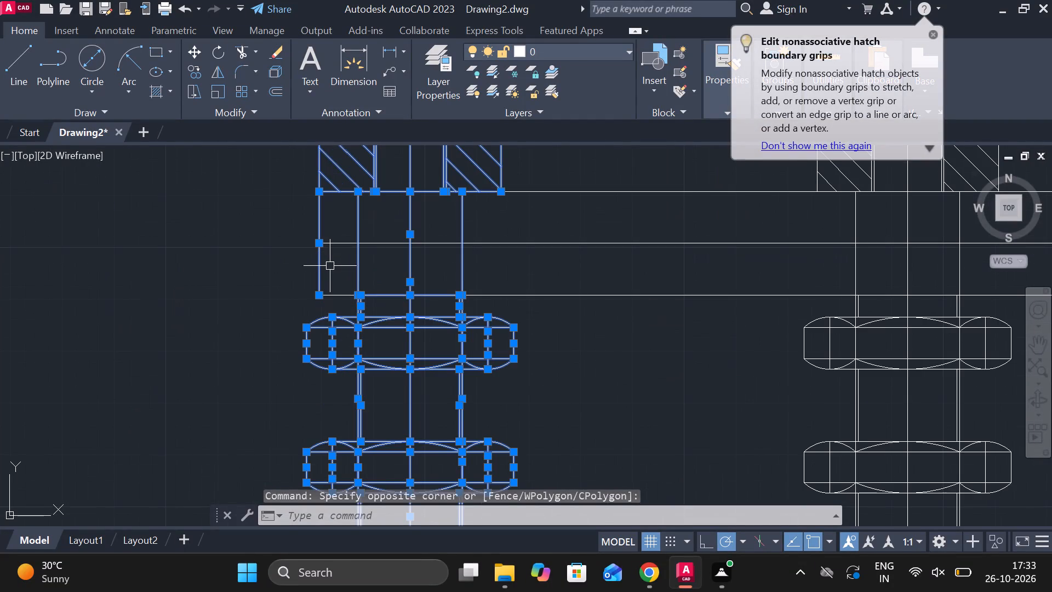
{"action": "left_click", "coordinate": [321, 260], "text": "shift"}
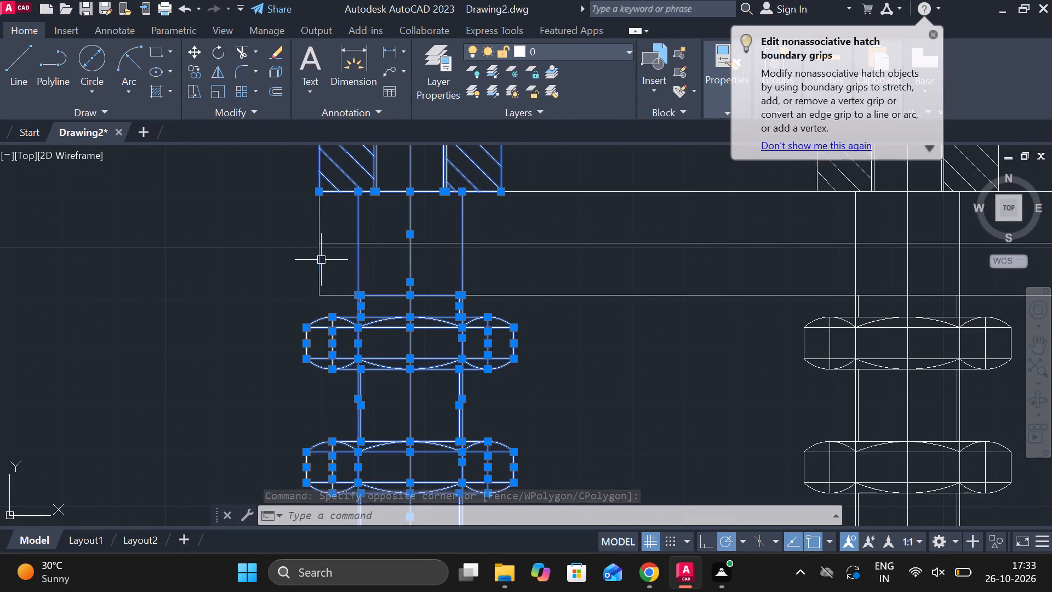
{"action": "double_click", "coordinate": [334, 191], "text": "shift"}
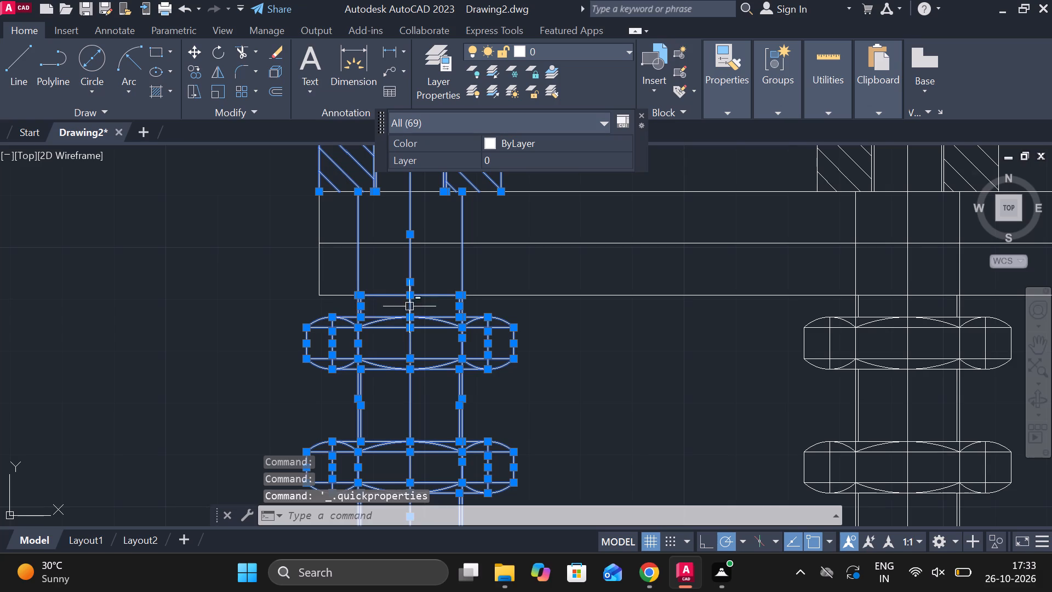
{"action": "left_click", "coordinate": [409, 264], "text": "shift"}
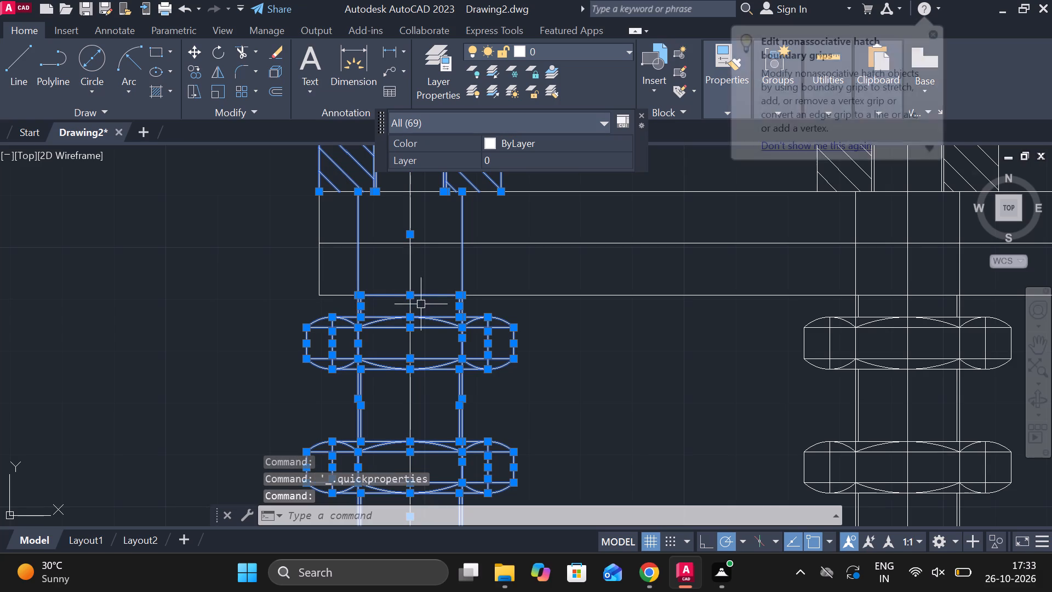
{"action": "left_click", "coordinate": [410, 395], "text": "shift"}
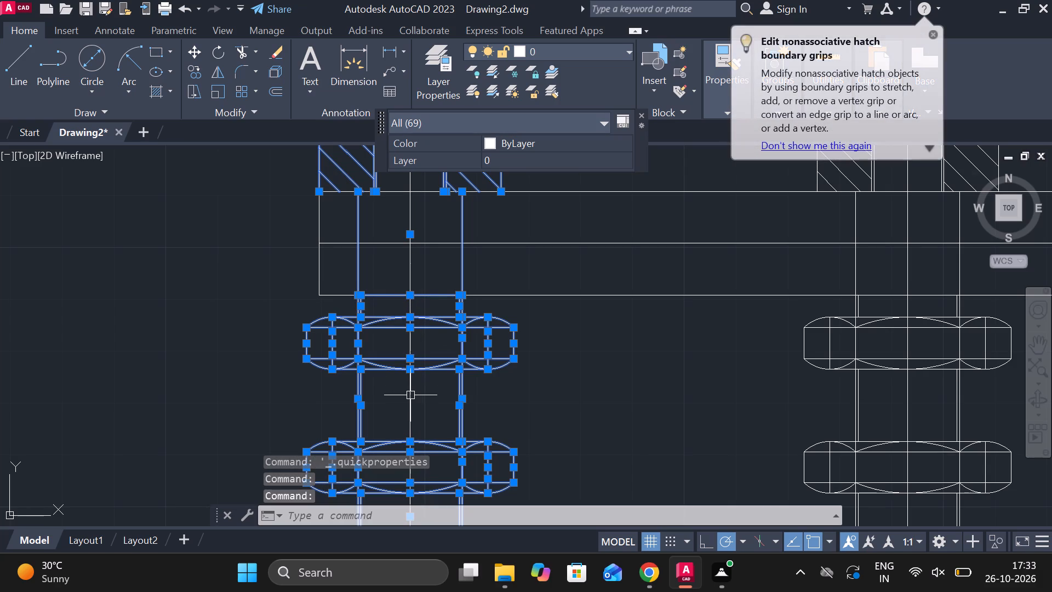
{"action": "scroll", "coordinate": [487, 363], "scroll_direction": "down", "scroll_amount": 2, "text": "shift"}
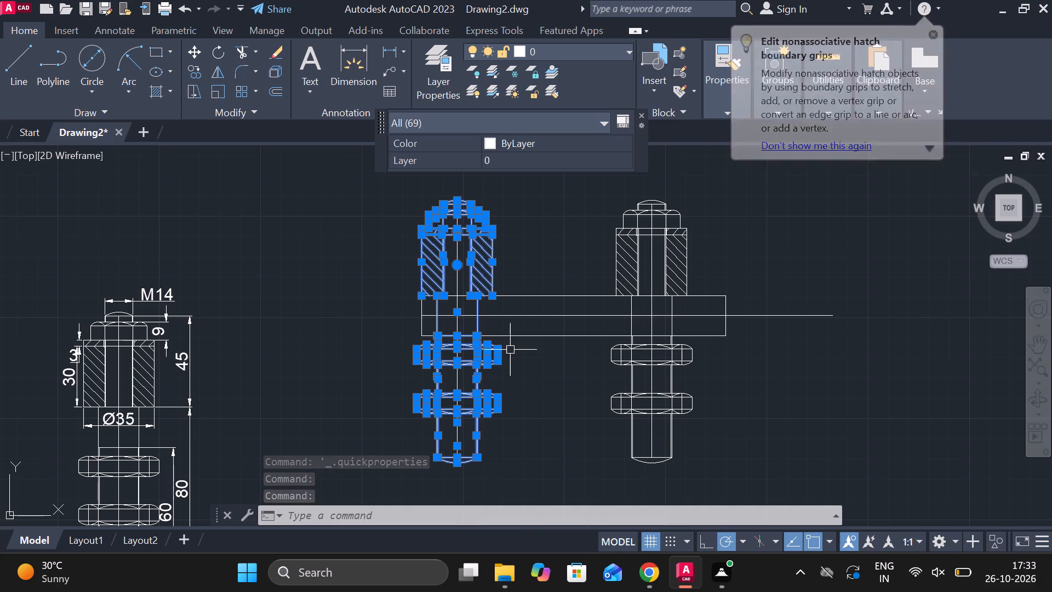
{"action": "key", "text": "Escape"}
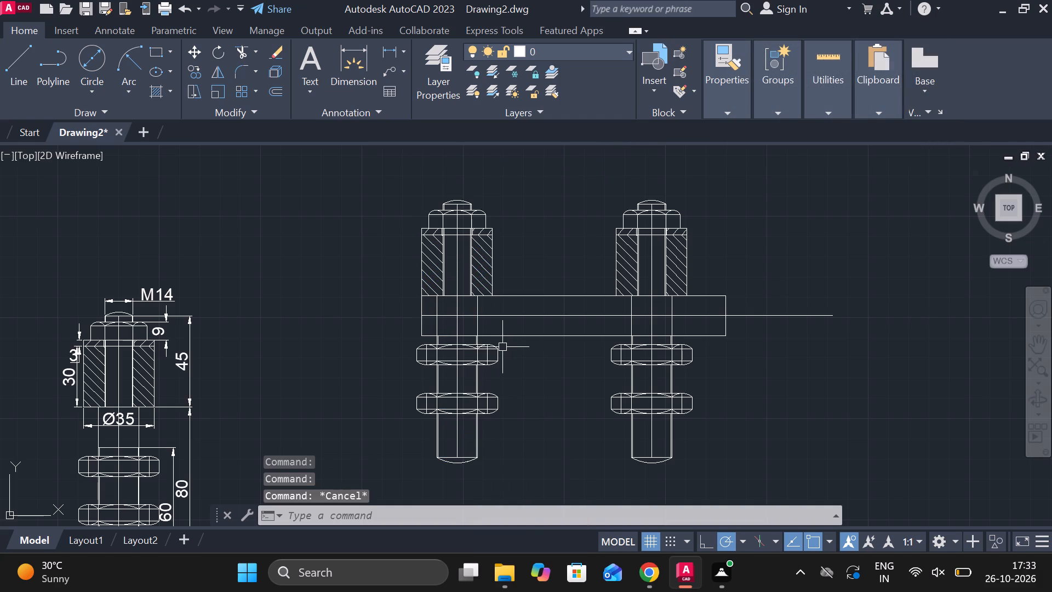
Move the bar's left bolt assembly 19 units right along the upper edge, excluding the bar's end line and the two short horizontals on its edges.
{"action": "left_click_drag", "start_coordinate": [371, 161], "coordinate": [371, 166]}
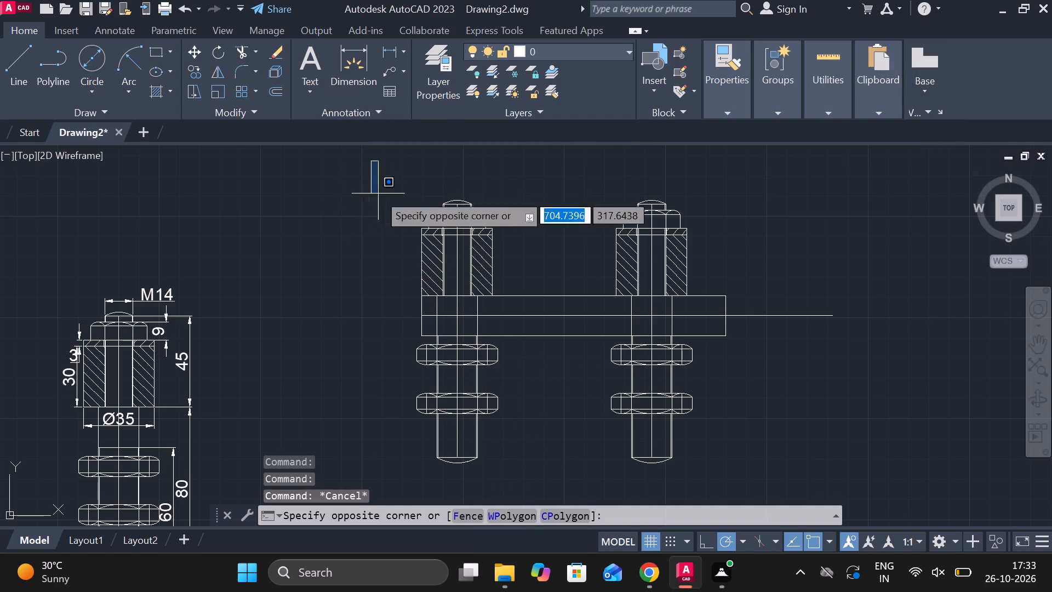
{"action": "left_click", "coordinate": [532, 472]}
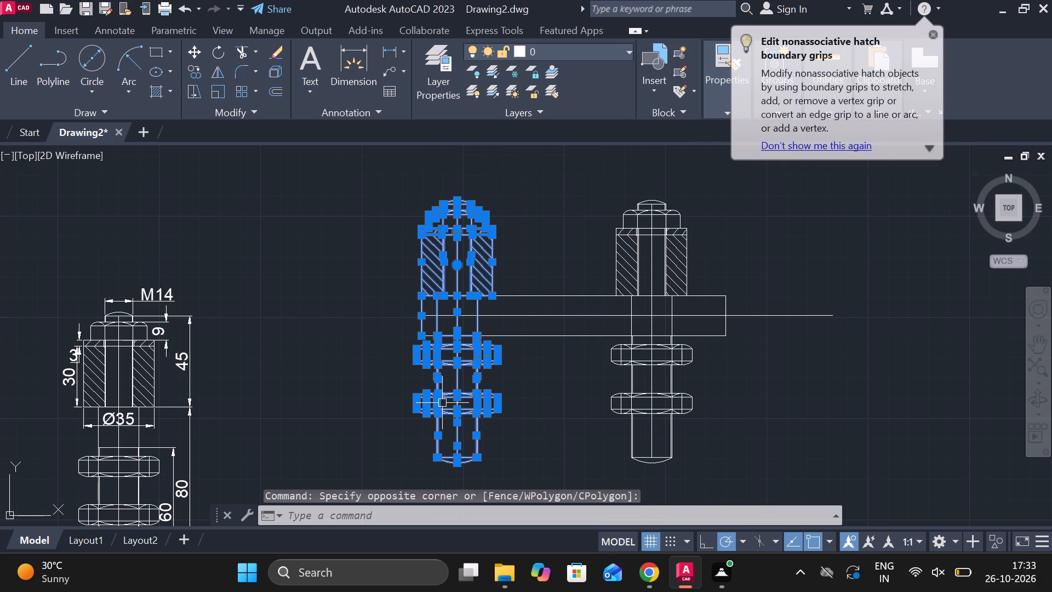
{"action": "scroll", "coordinate": [414, 337], "scroll_direction": "up", "scroll_amount": 2}
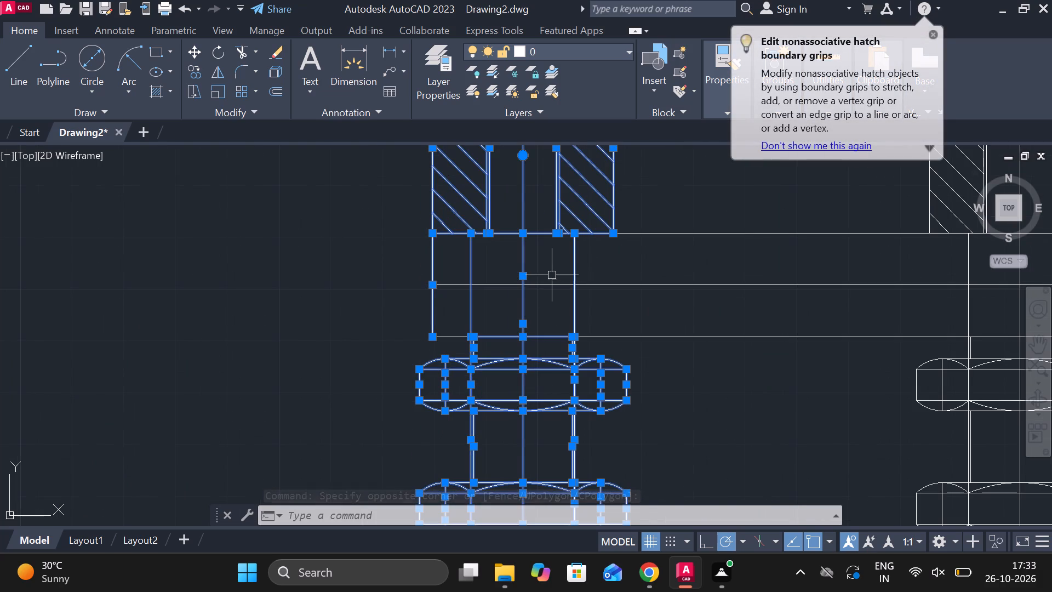
{"action": "left_click", "coordinate": [433, 308], "text": "shift"}
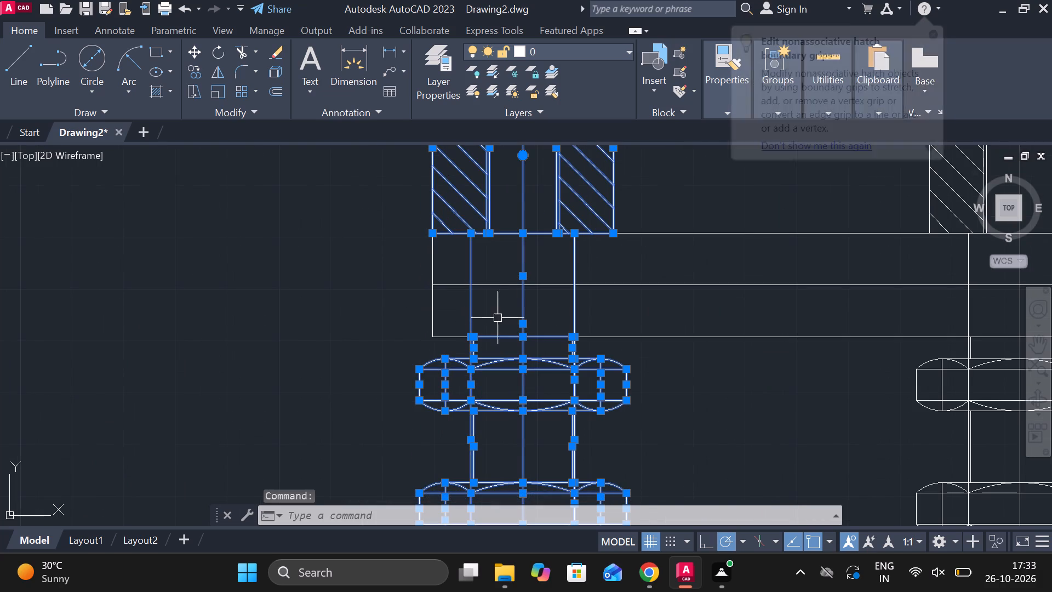
{"action": "left_click", "coordinate": [507, 235], "text": "shift"}
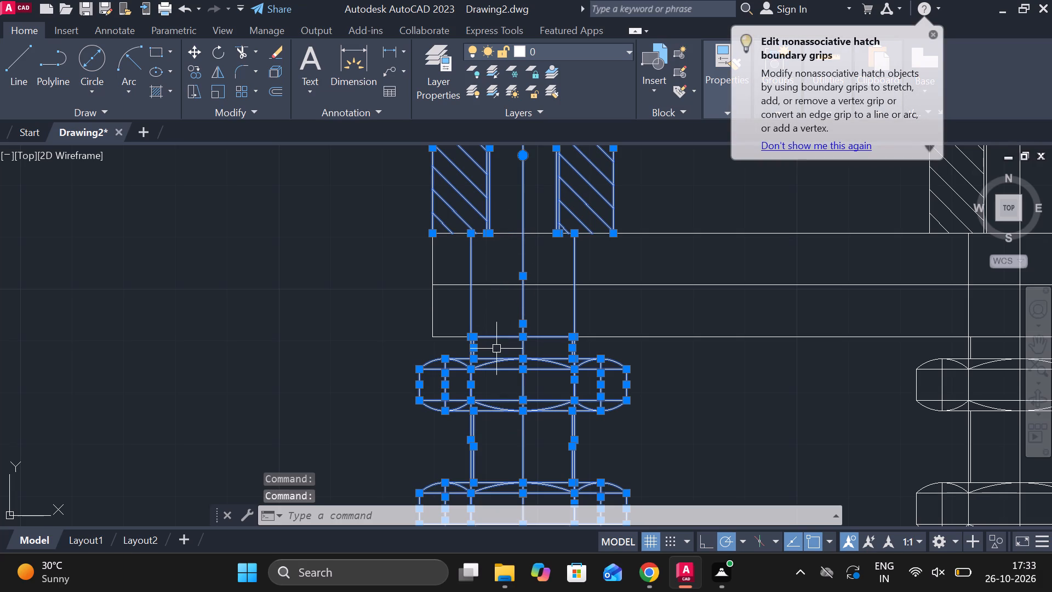
{"action": "left_click", "coordinate": [501, 334], "text": "shift"}
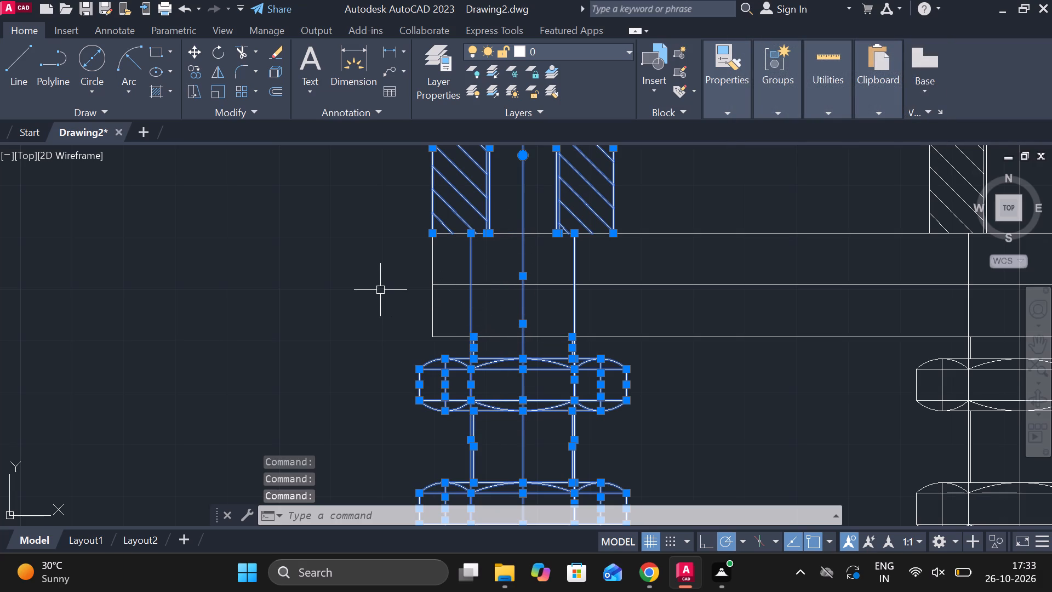
{"action": "key", "text": "m"}
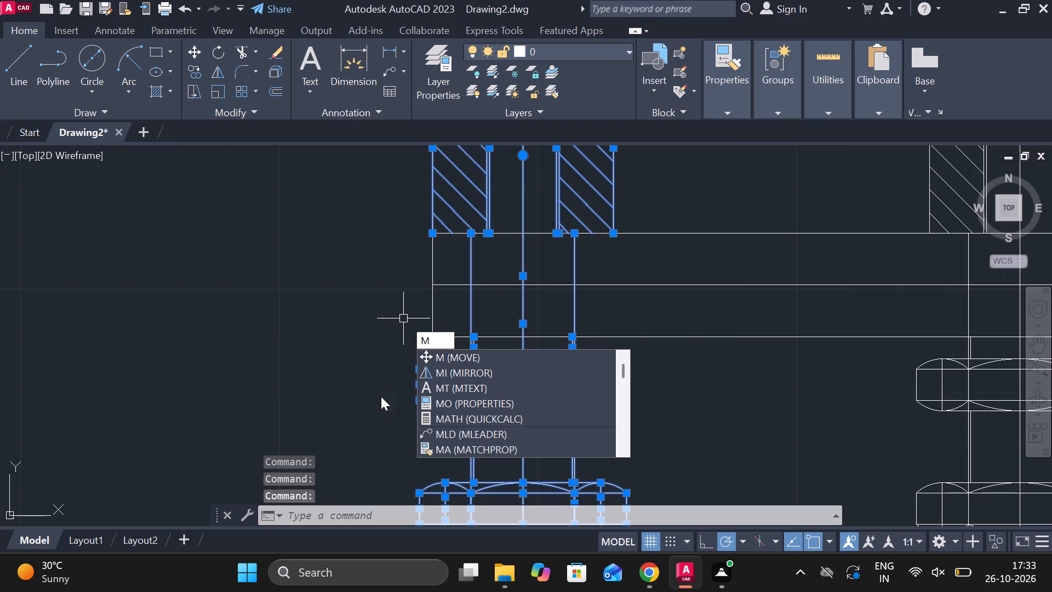
{"action": "key", "text": "Return"}
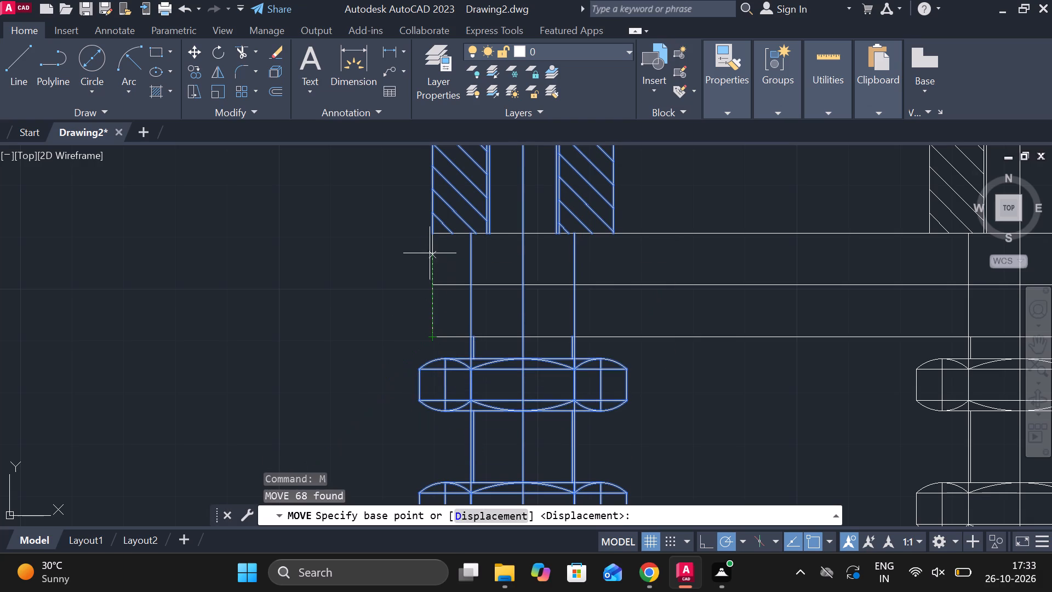
{"action": "left_click", "coordinate": [431, 232]}
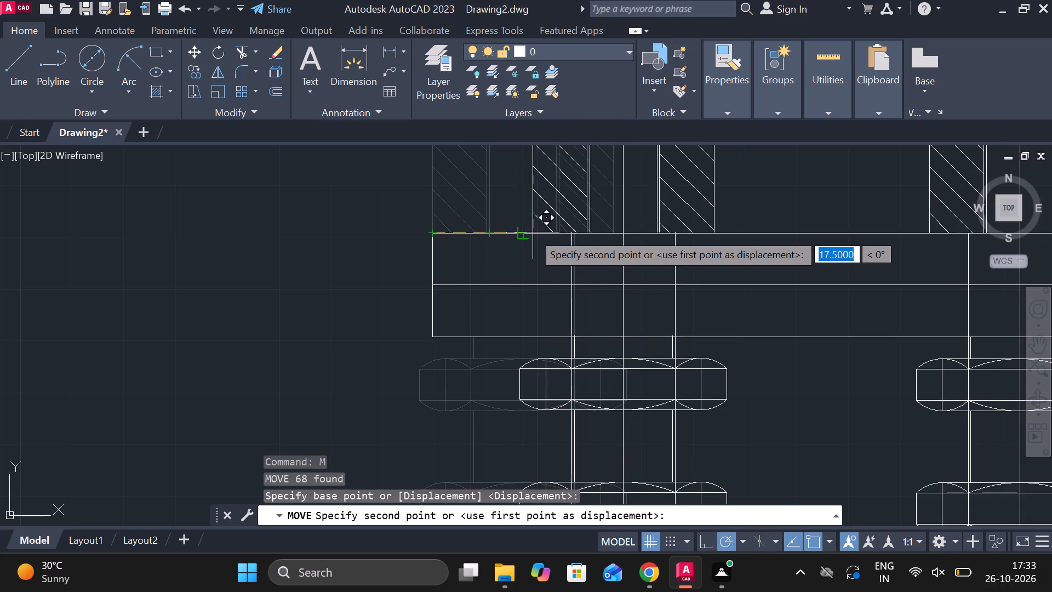
{"action": "type", "text": "19"}
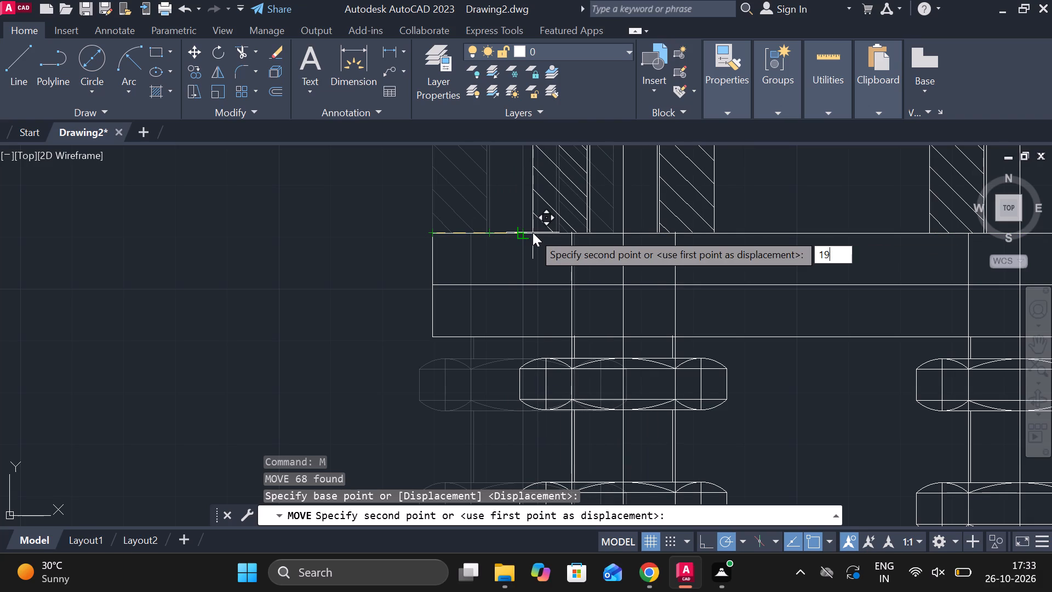
{"action": "key", "text": "Return"}
{"action": "scroll", "coordinate": [475, 306], "scroll_direction": "down", "scroll_amount": 1}
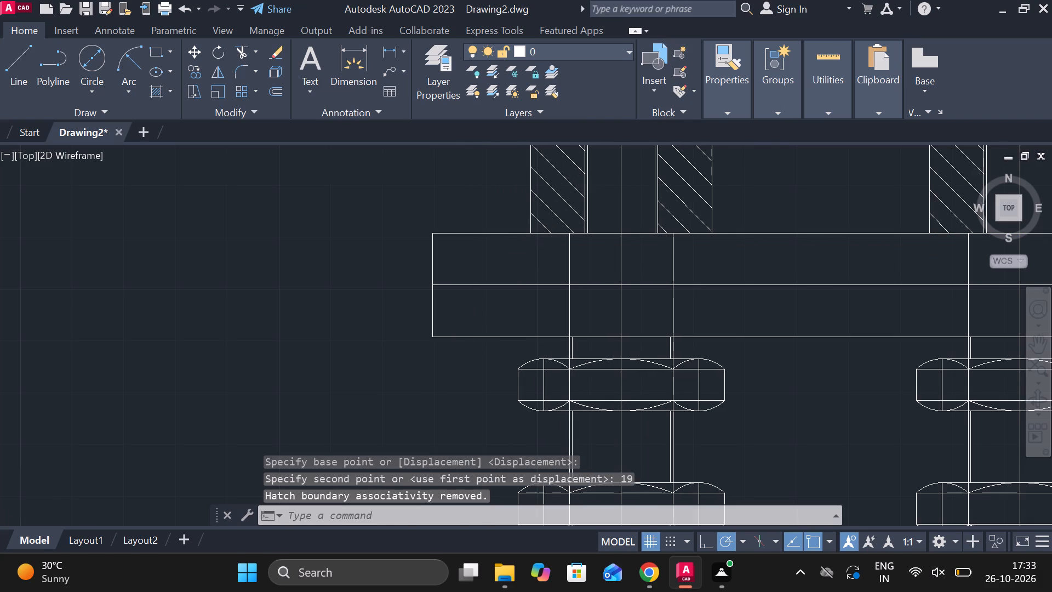
{"action": "scroll", "coordinate": [475, 308], "scroll_direction": "down", "scroll_amount": 1}
{"action": "scroll", "coordinate": [586, 357], "scroll_direction": "up", "scroll_amount": 1}
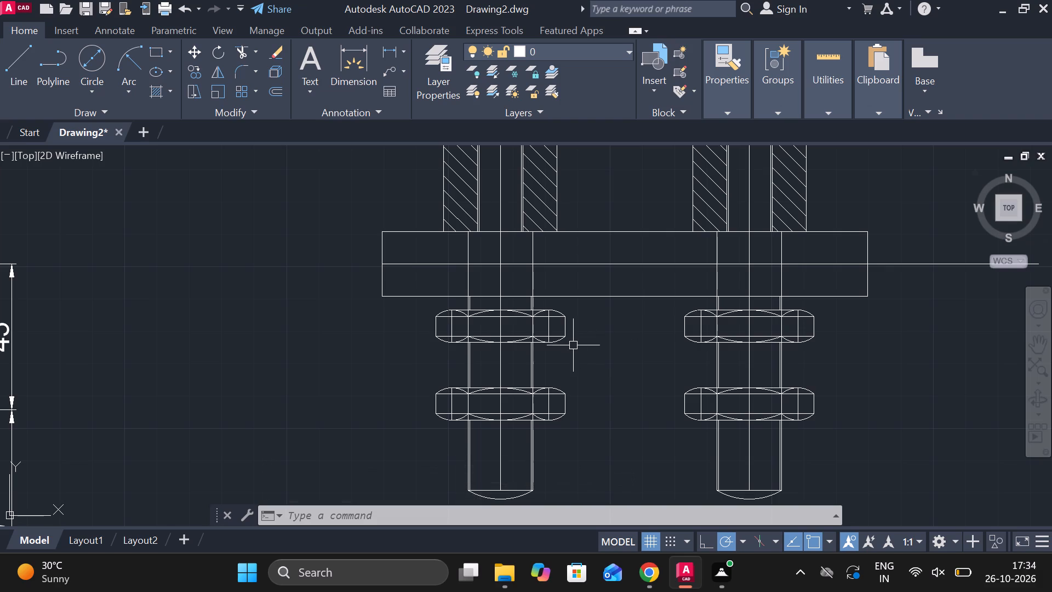
Move the left bolt's upper nut, excluding the vertical bolt lines through it, straight up so its top midpoint meets the bar's lower edge.
{"action": "left_click", "coordinate": [415, 305]}
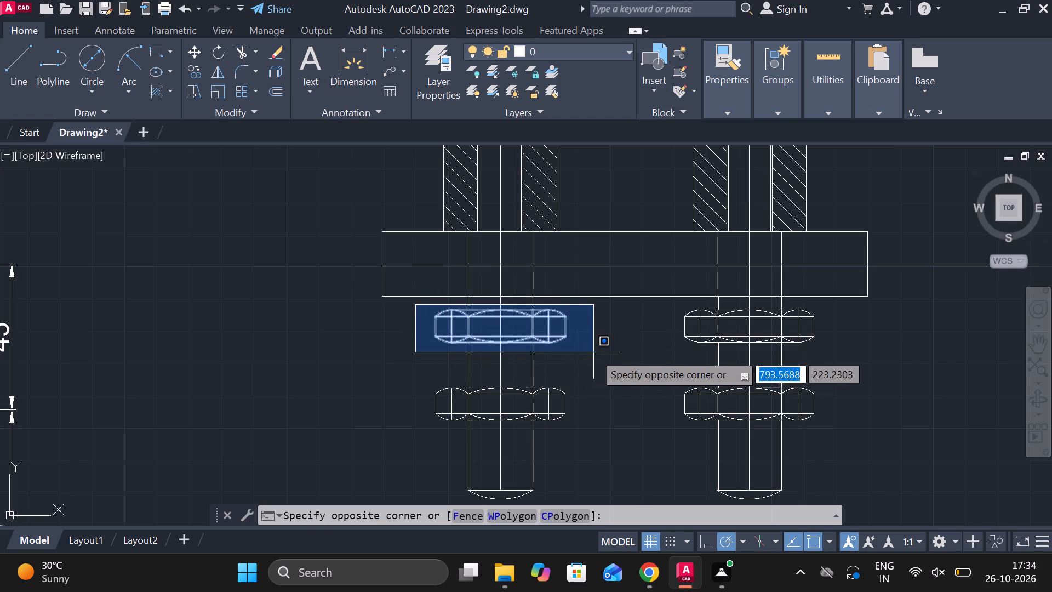
{"action": "left_click", "coordinate": [593, 352]}
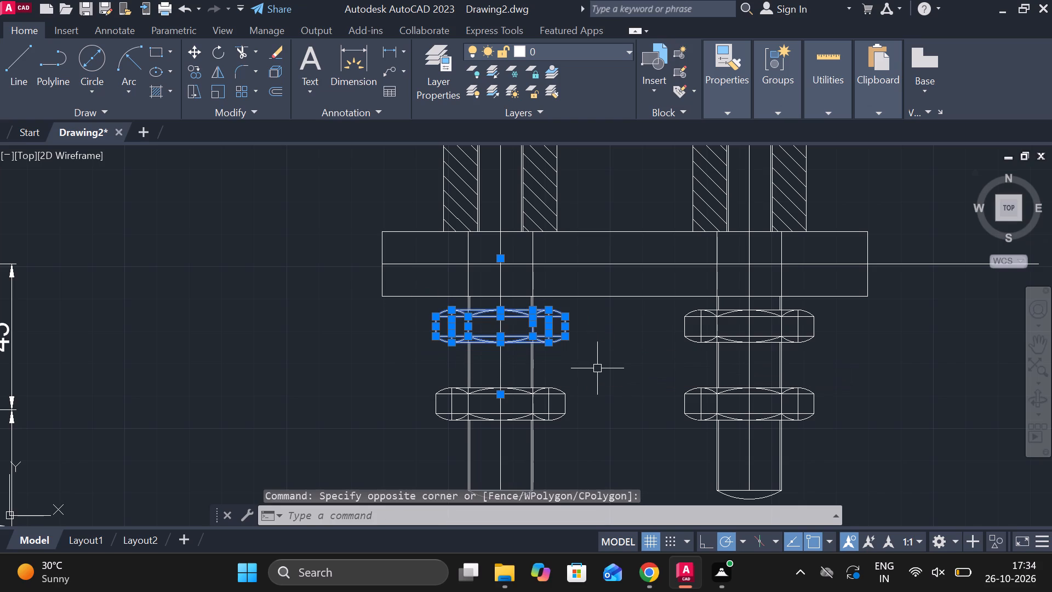
{"action": "scroll", "coordinate": [518, 338], "scroll_direction": "up", "scroll_amount": 3}
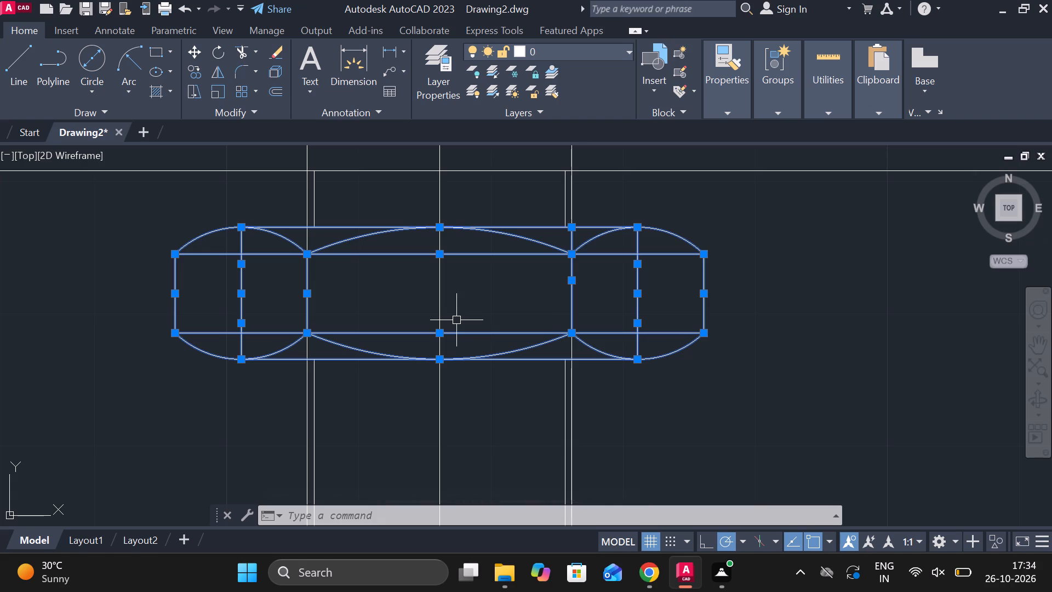
{"action": "left_click", "coordinate": [304, 303], "text": "shift"}
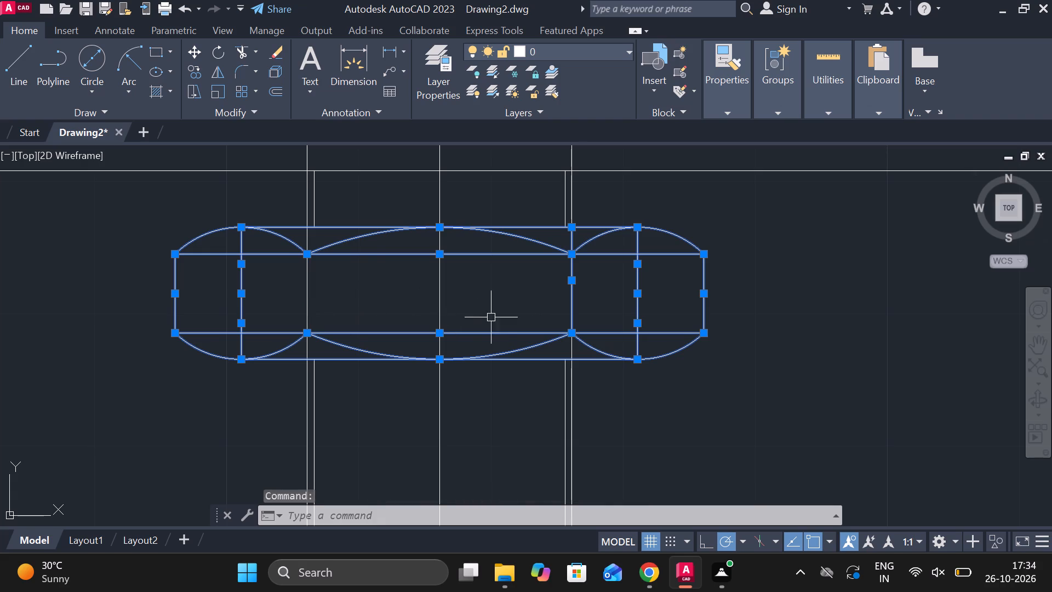
{"action": "left_click", "coordinate": [569, 301], "text": "shift"}
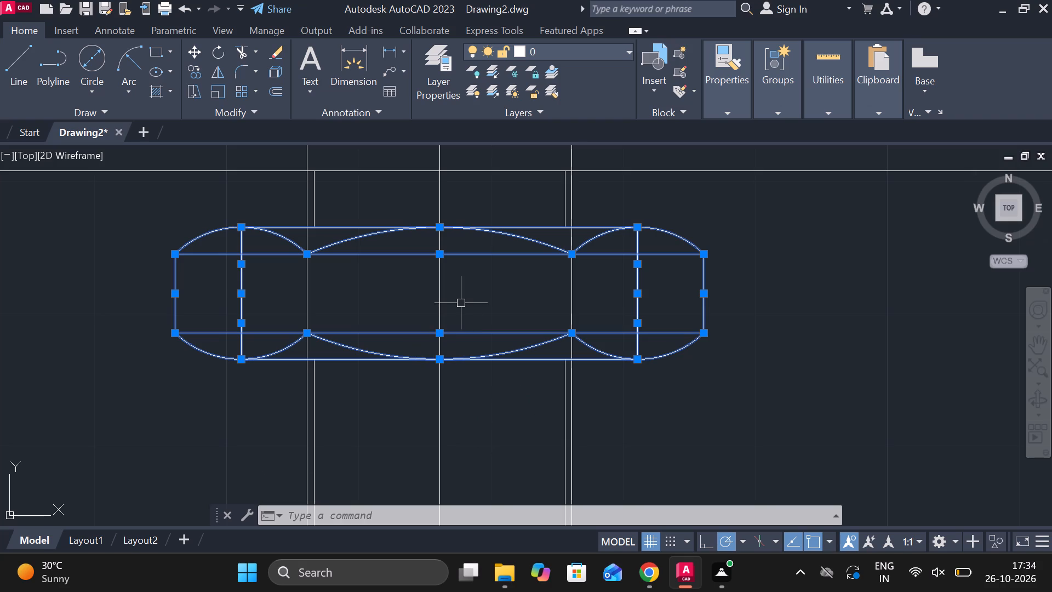
{"action": "key", "text": "m"}
{"action": "key", "text": "Return"}
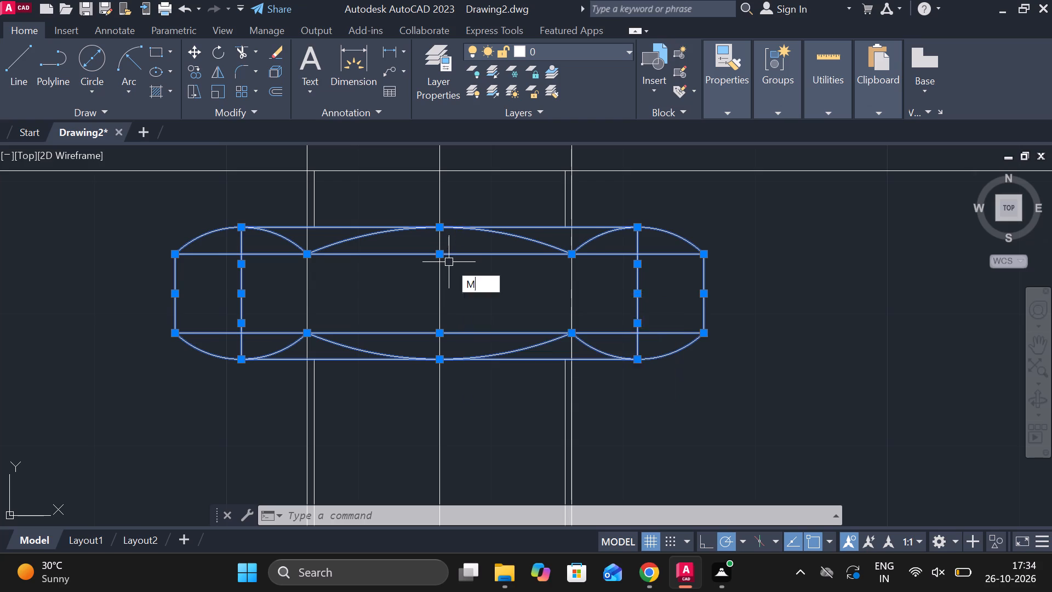
{"action": "left_click", "coordinate": [434, 229]}
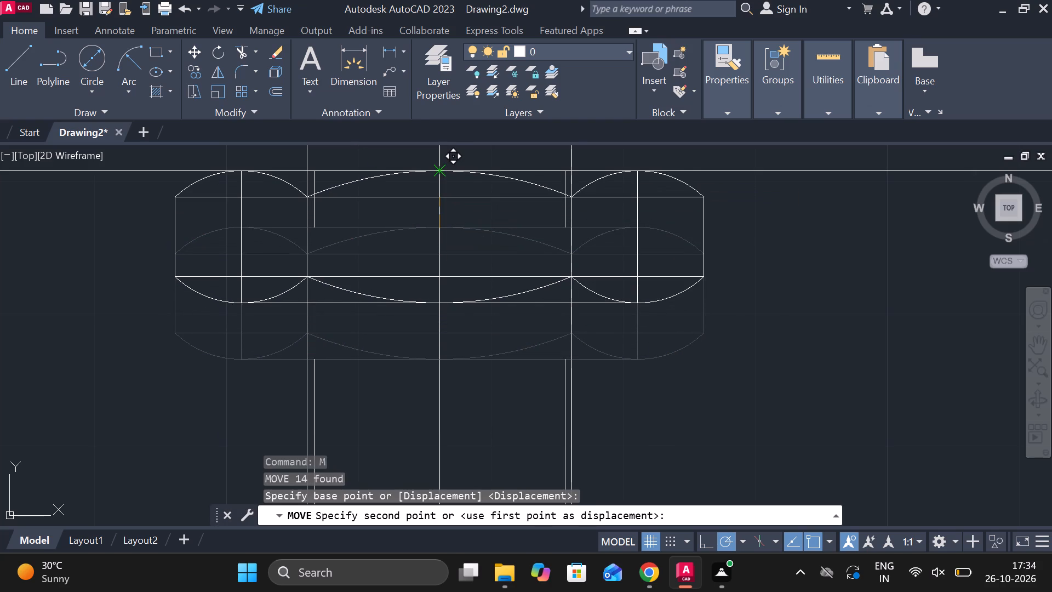
{"action": "left_click", "coordinate": [439, 174]}
Stretch the upper ends of the left bolt's two inner thread lines up to the underside of its upper nut.
{"action": "scroll", "coordinate": [654, 313], "scroll_direction": "down", "scroll_amount": 2}
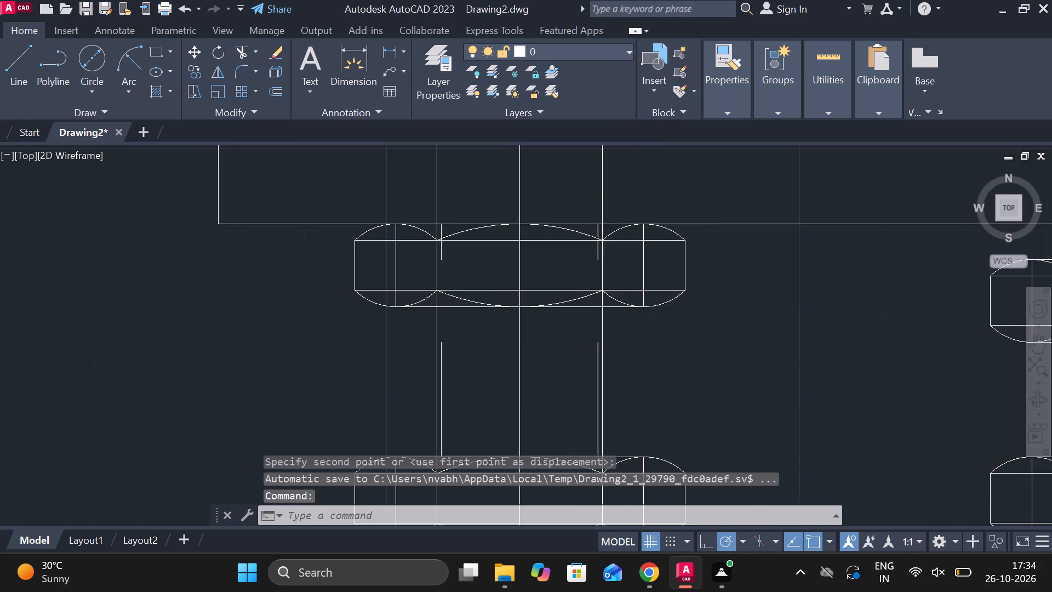
{"action": "scroll", "coordinate": [672, 301], "scroll_direction": "up", "scroll_amount": 2}
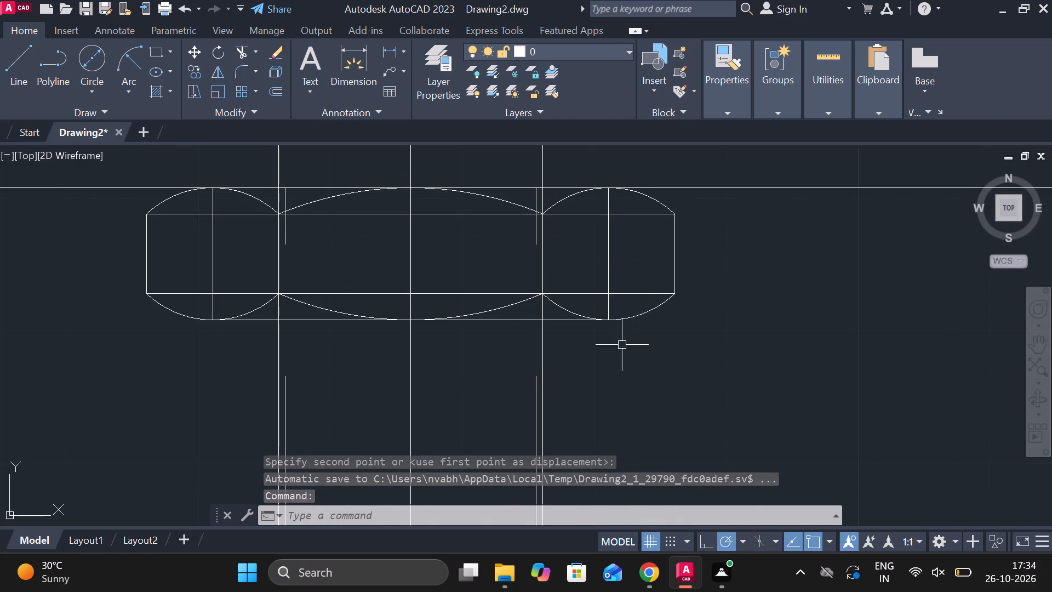
{"action": "left_click", "coordinate": [536, 381]}
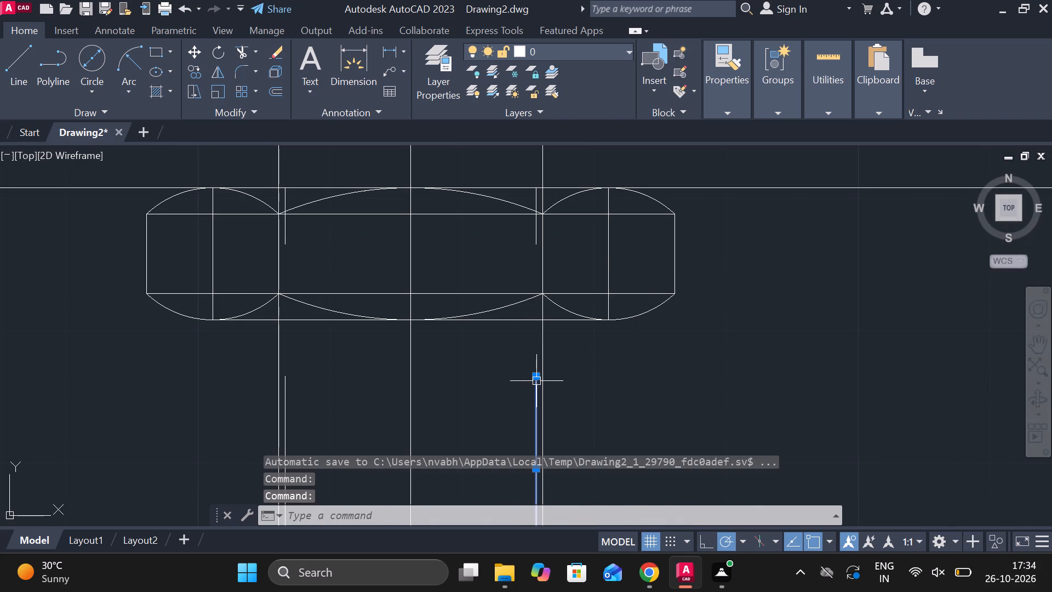
{"action": "left_click", "coordinate": [536, 374]}
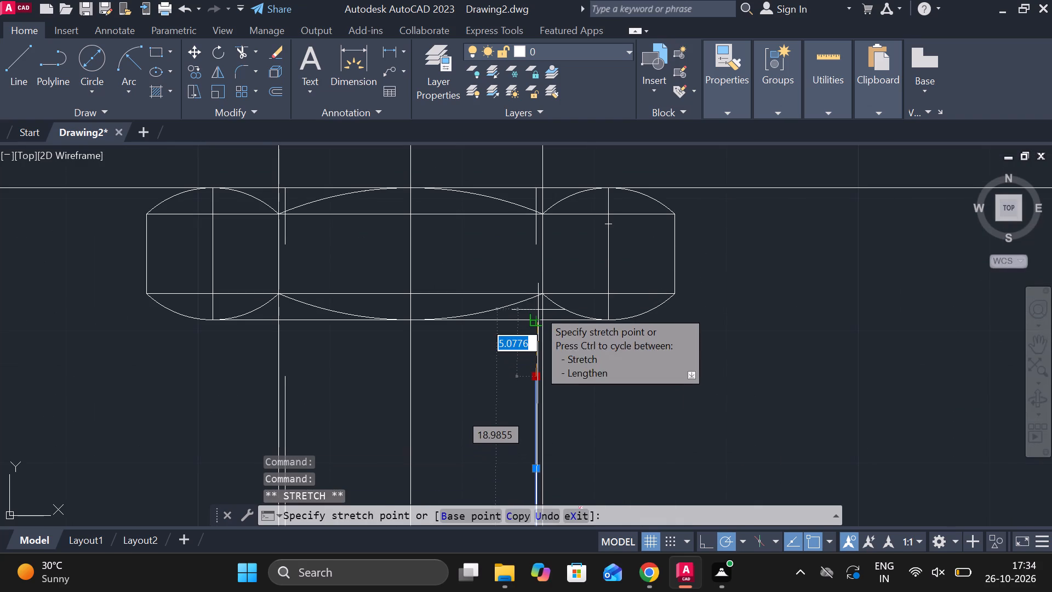
{"action": "left_click", "coordinate": [538, 316]}
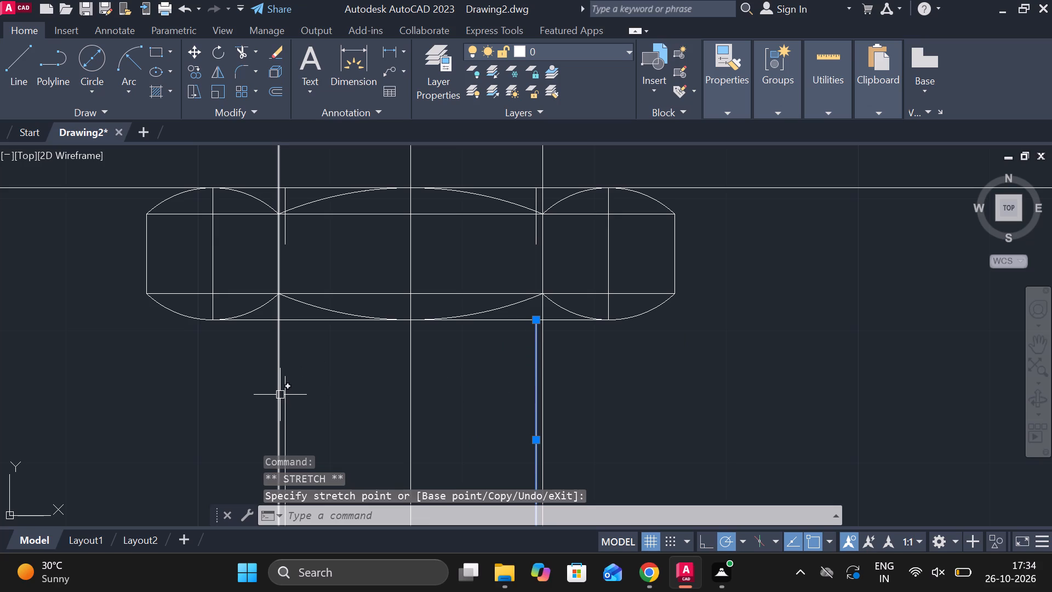
{"action": "left_click", "coordinate": [285, 395]}
{"action": "left_click", "coordinate": [285, 378]}
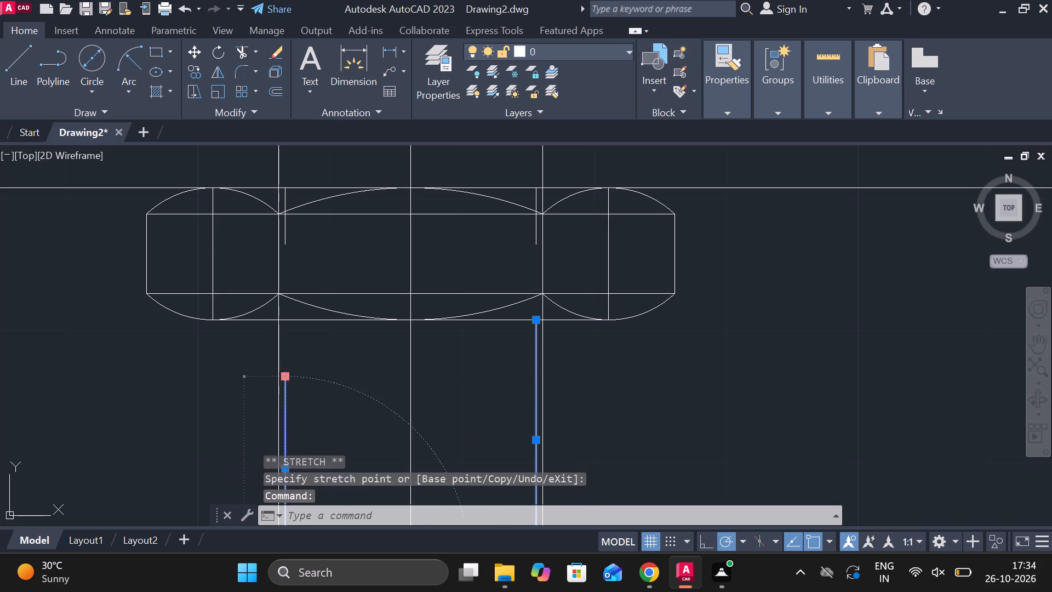
{"action": "left_click", "coordinate": [290, 317]}
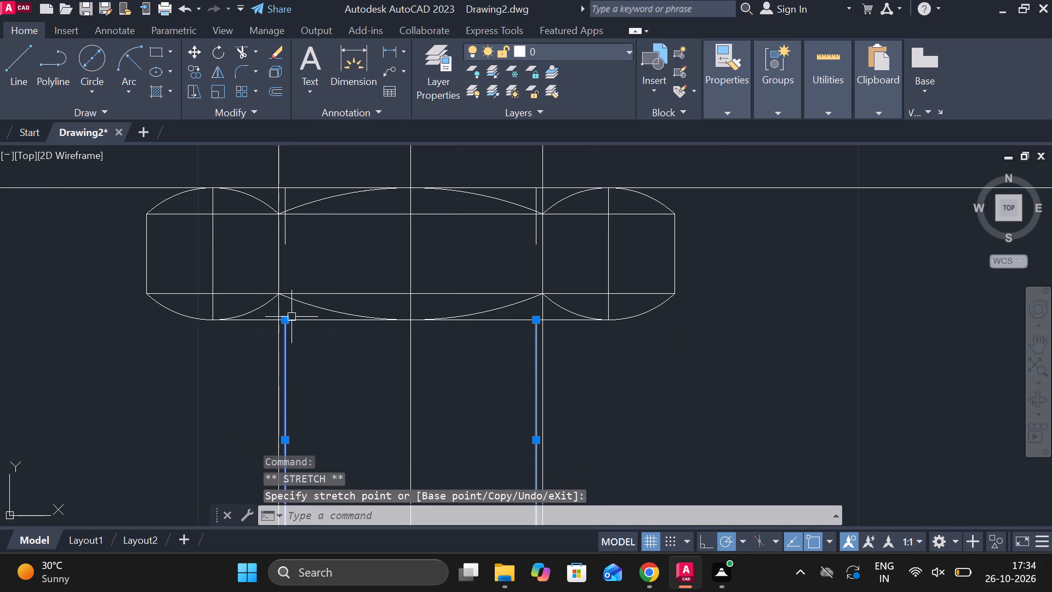
{"action": "scroll", "coordinate": [591, 390], "scroll_direction": "down", "scroll_amount": 2}
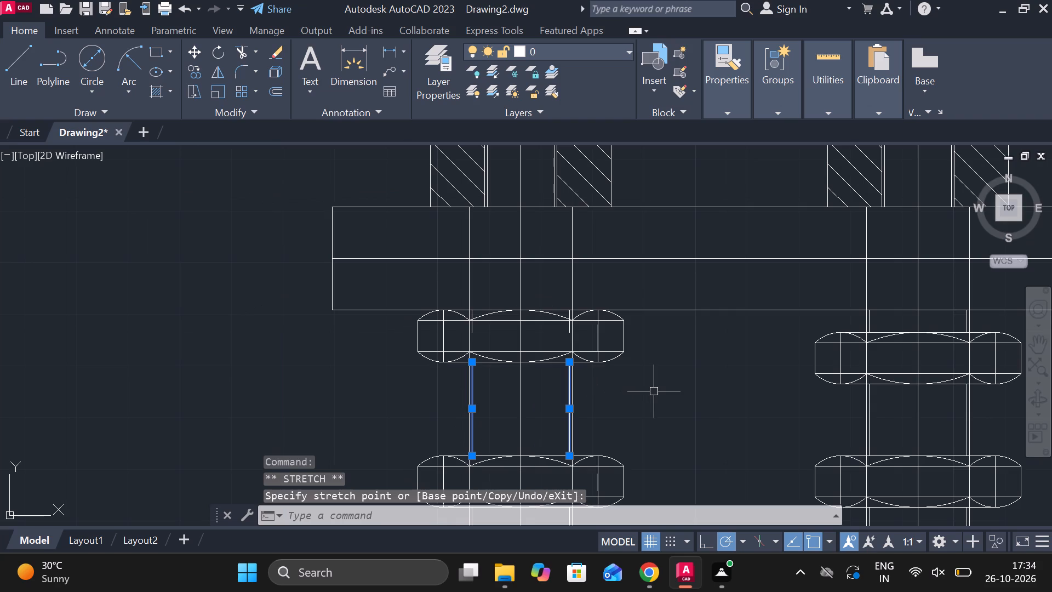
{"action": "key", "text": "Escape"}
Move the right bolt's upper nut, excluding the vertical bolt lines through it, straight up so its top midpoint meets the bar's lower edge.
{"action": "scroll", "coordinate": [683, 368], "scroll_direction": "down", "scroll_amount": 3}
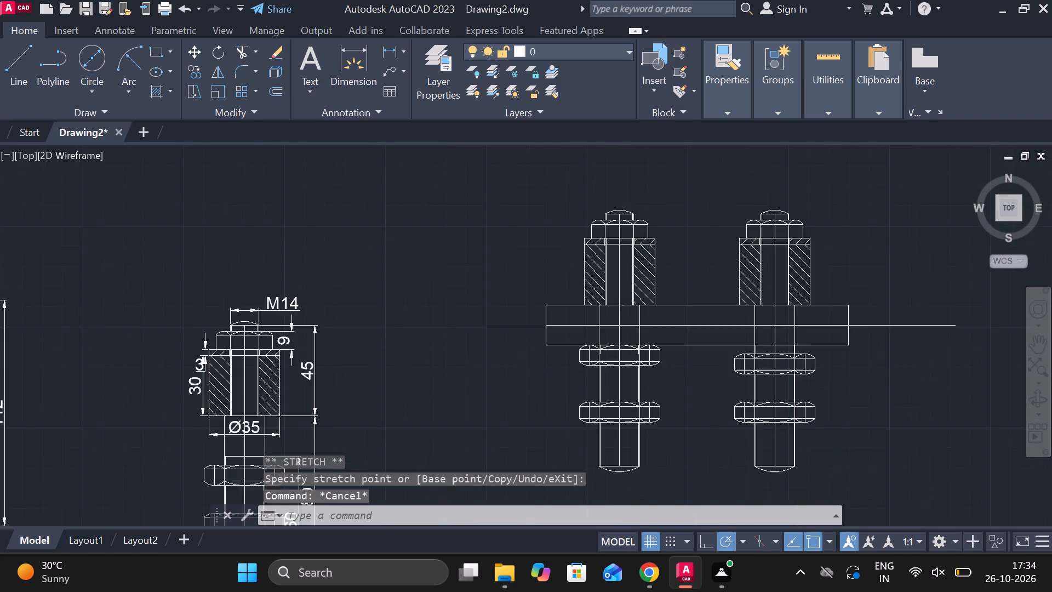
{"action": "scroll", "coordinate": [805, 390], "scroll_direction": "up", "scroll_amount": 2}
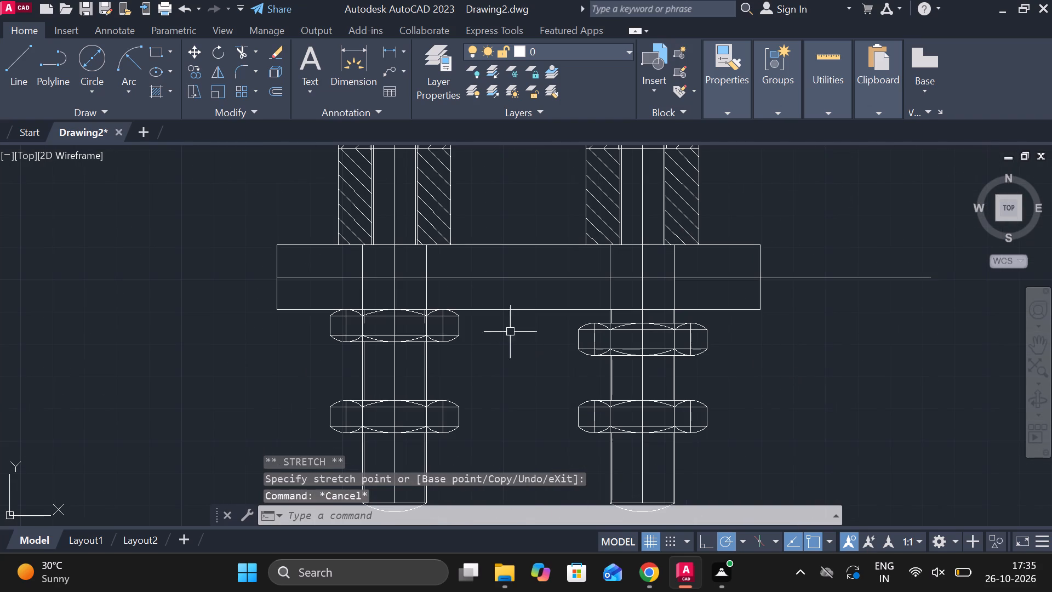
{"action": "left_click", "coordinate": [569, 315]}
{"action": "left_click", "coordinate": [719, 377]}
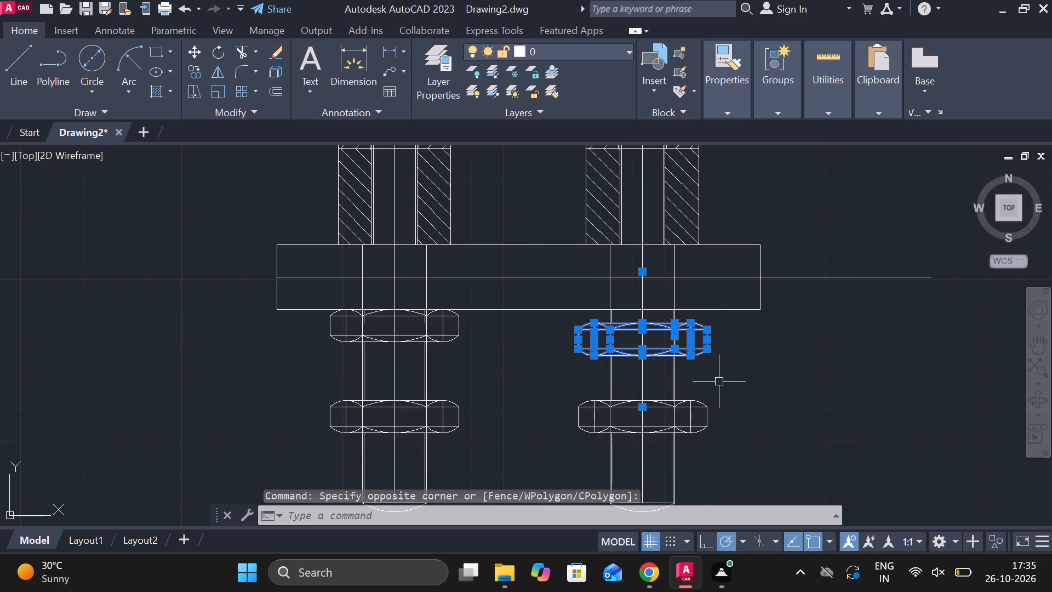
{"action": "scroll", "coordinate": [631, 349], "scroll_direction": "up", "scroll_amount": 2}
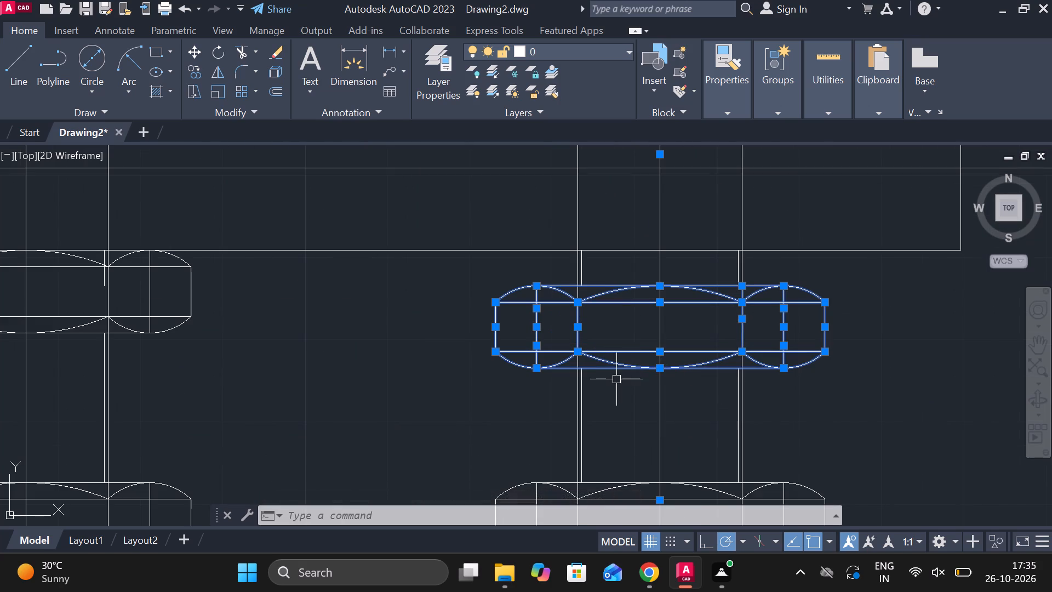
{"action": "left_click", "coordinate": [660, 325], "text": "shift"}
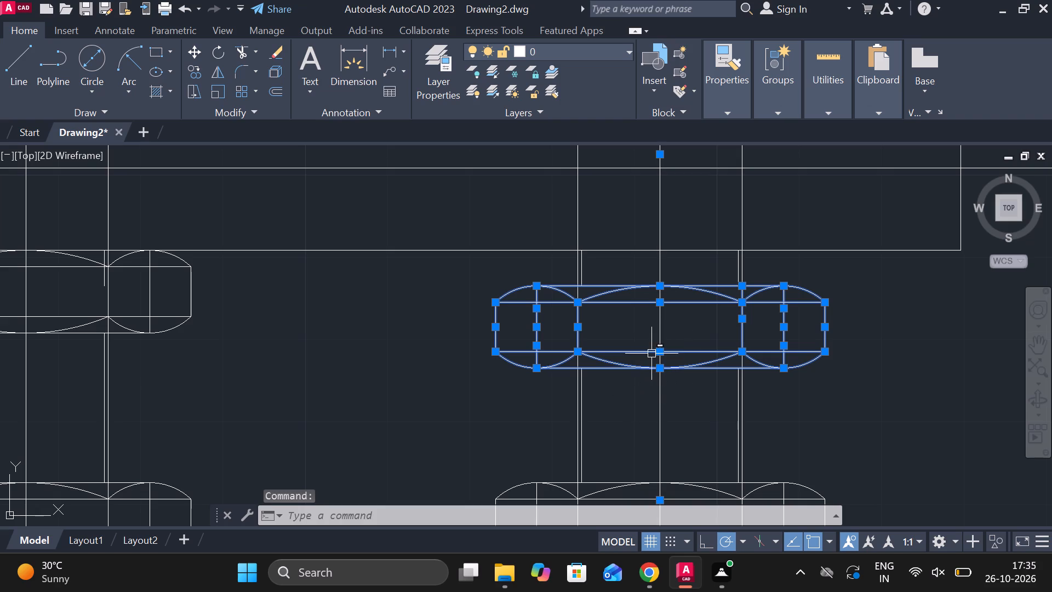
{"action": "left_click", "coordinate": [576, 333], "text": "shift"}
{"action": "left_click", "coordinate": [742, 333], "text": "shift"}
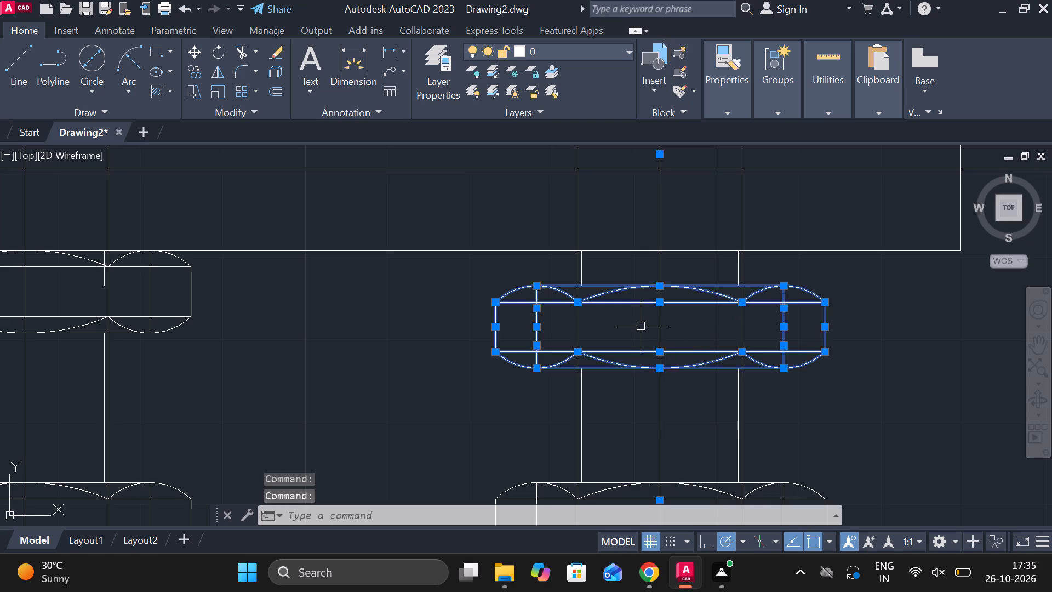
{"action": "key", "text": "m"}
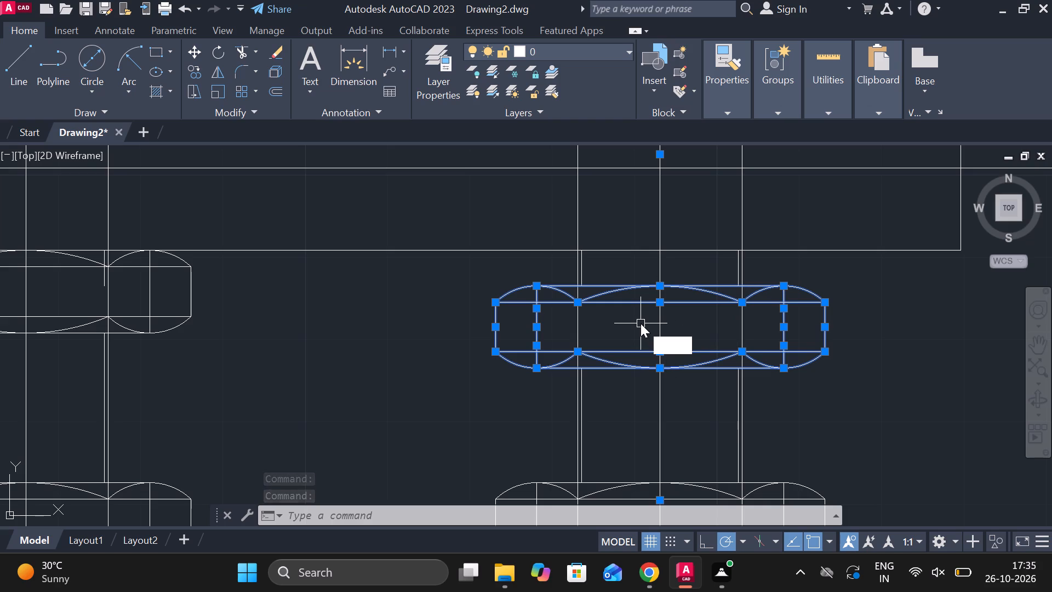
{"action": "key", "text": "Return"}
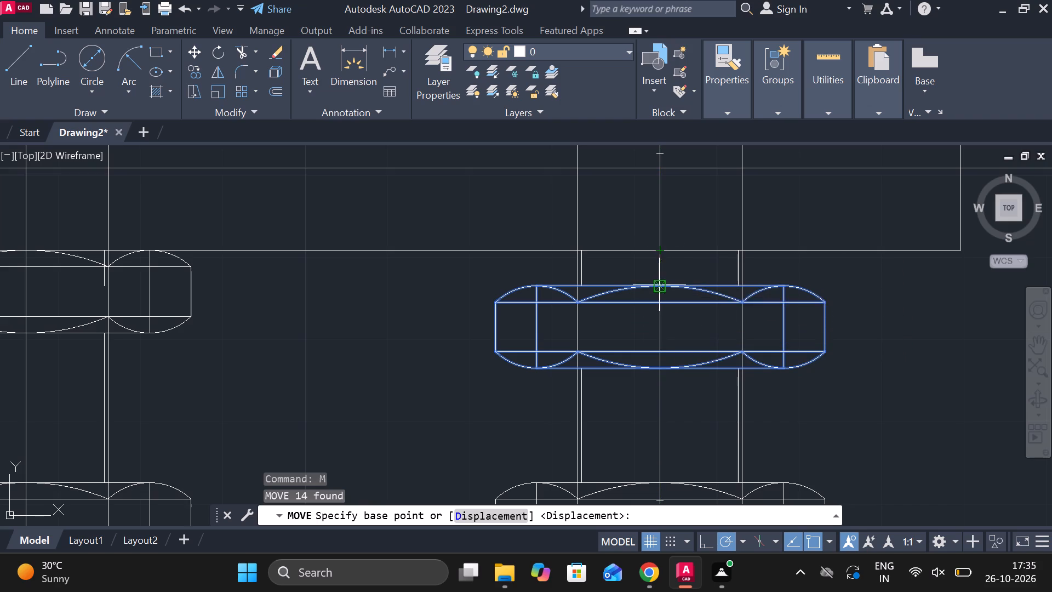
{"action": "scroll", "coordinate": [659, 284], "scroll_direction": "up", "scroll_amount": 2}
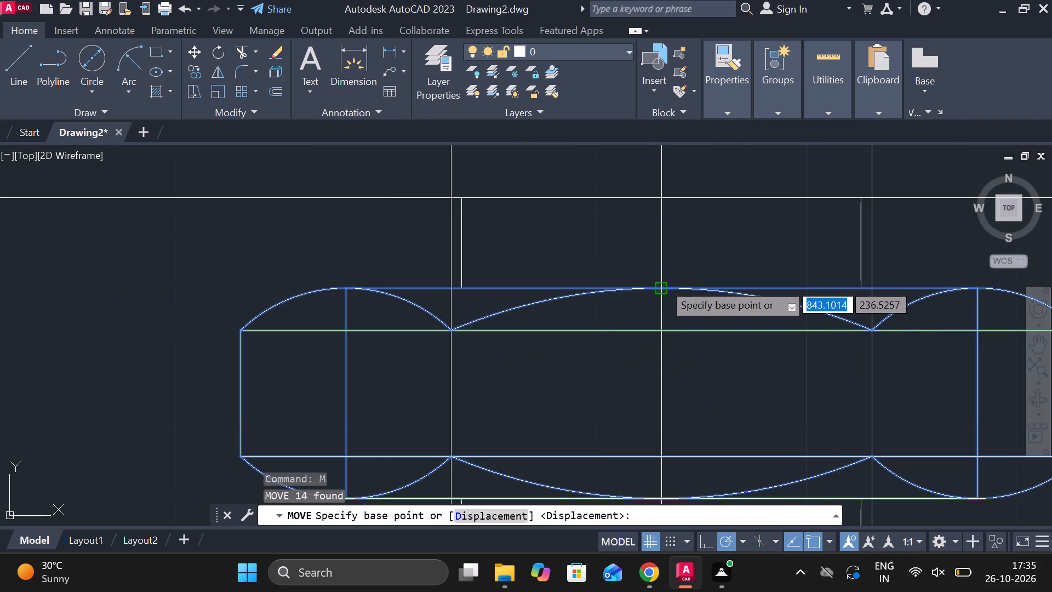
{"action": "left_click", "coordinate": [664, 283]}
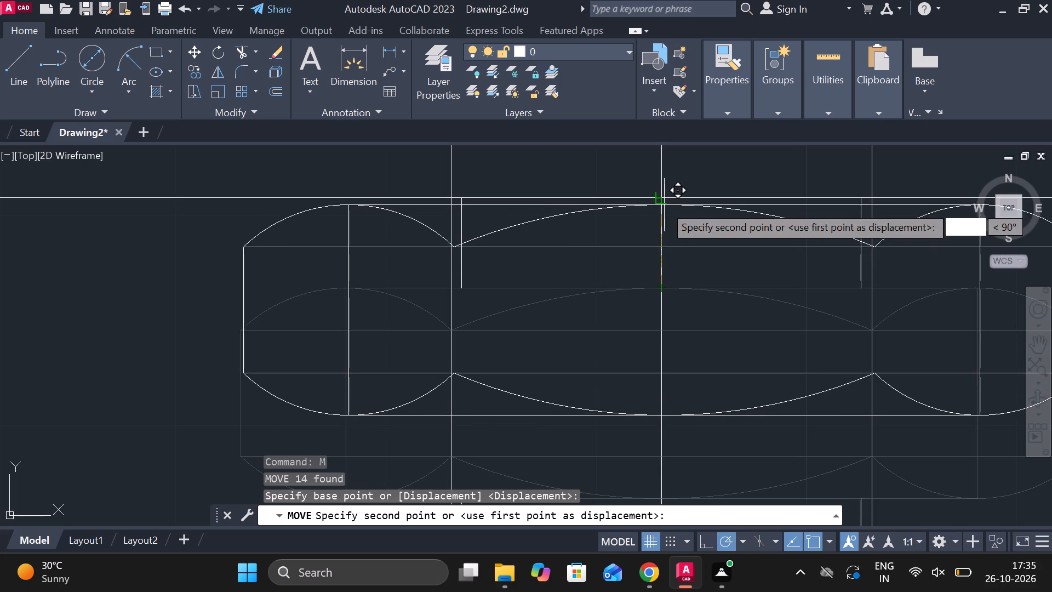
{"action": "double_click", "coordinate": [664, 201]}
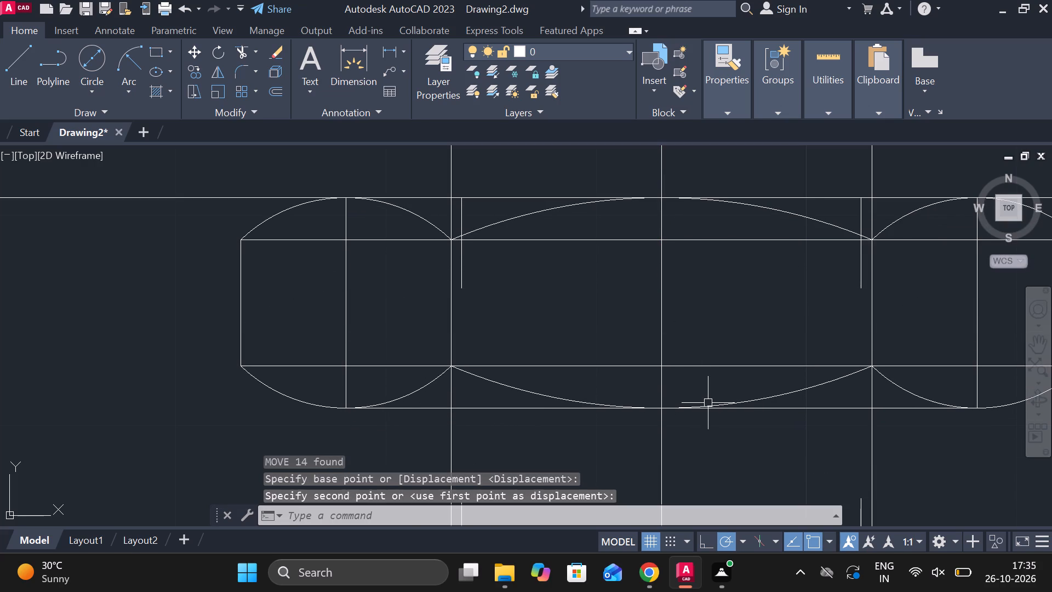
Trim away the short inner thread line segments inside the left bolt's upper nut, just below the bar.
{"action": "scroll", "coordinate": [708, 403], "scroll_direction": "down", "scroll_amount": 2}
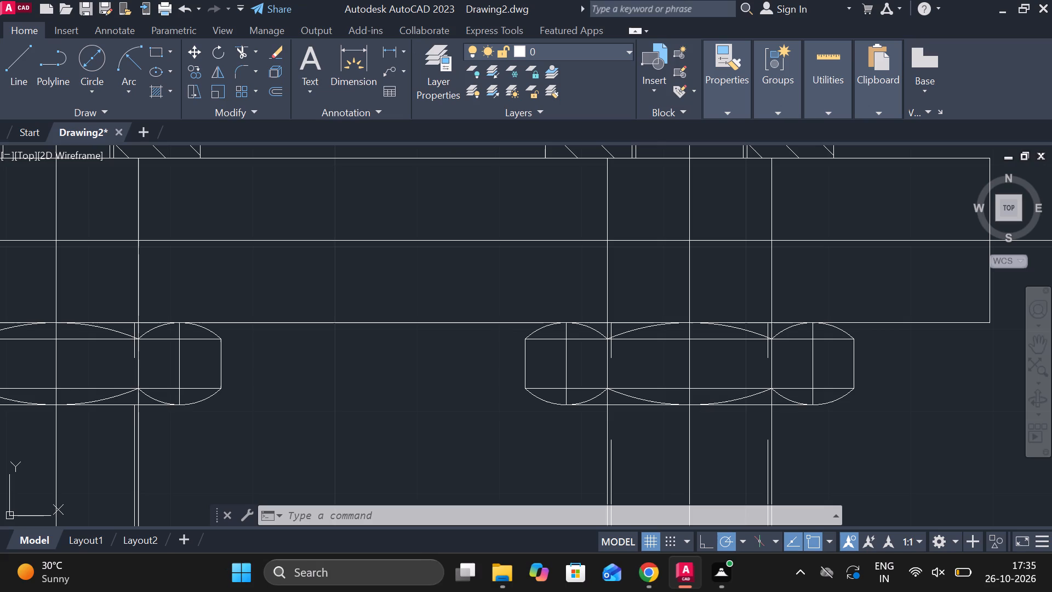
{"action": "scroll", "coordinate": [441, 337], "scroll_direction": "down", "scroll_amount": 3, "text": "shift"}
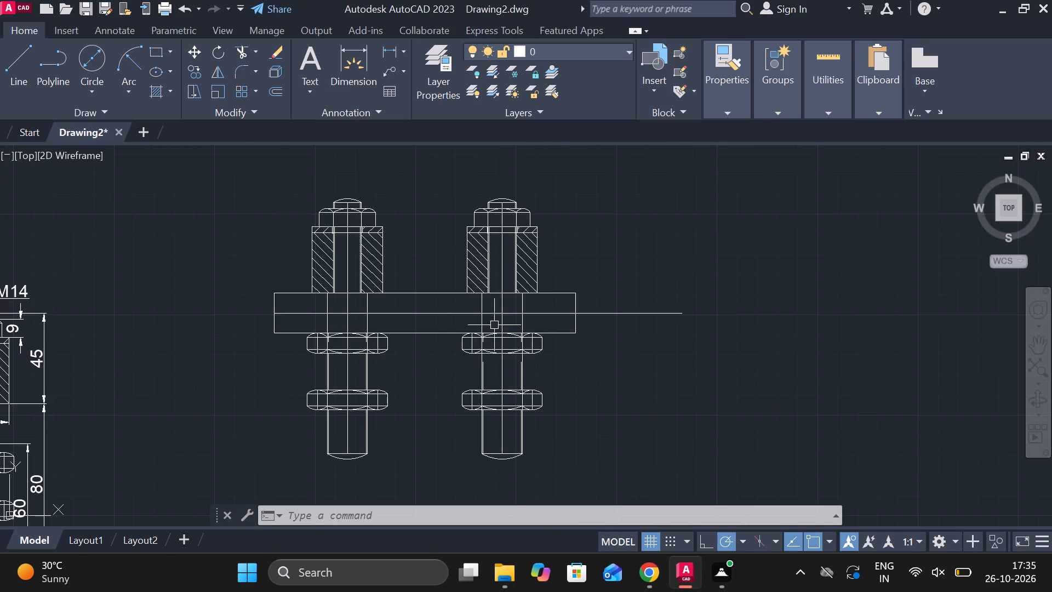
{"action": "scroll", "coordinate": [372, 345], "scroll_direction": "up", "scroll_amount": 4, "text": "shift"}
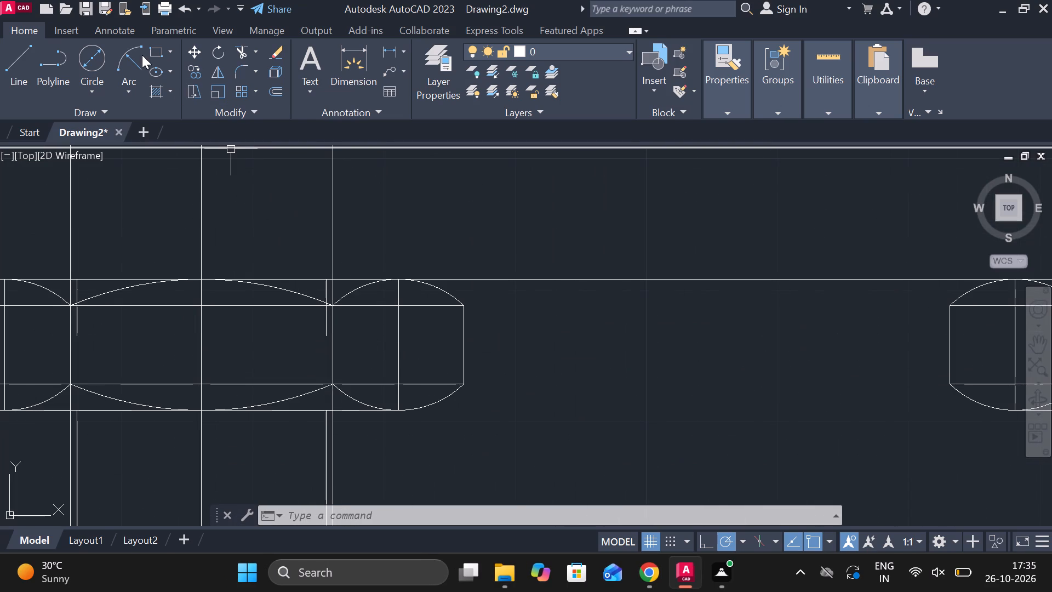
{"action": "left_click", "coordinate": [240, 52], "text": "shift"}
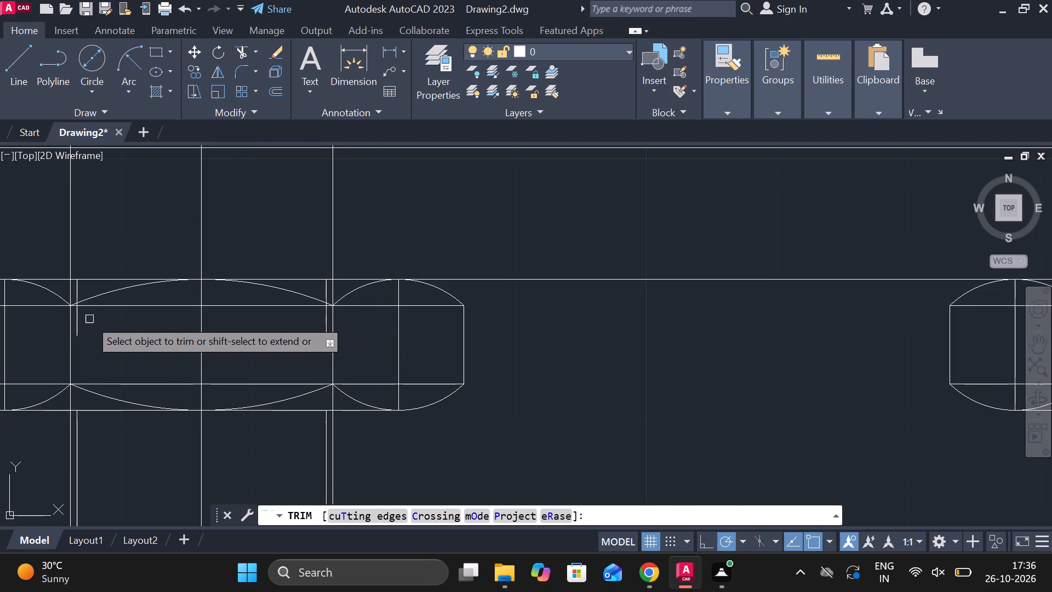
{"action": "scroll", "coordinate": [85, 317], "scroll_direction": "up", "scroll_amount": 2, "text": "shift"}
{"action": "left_click", "coordinate": [65, 326], "text": "shift"}
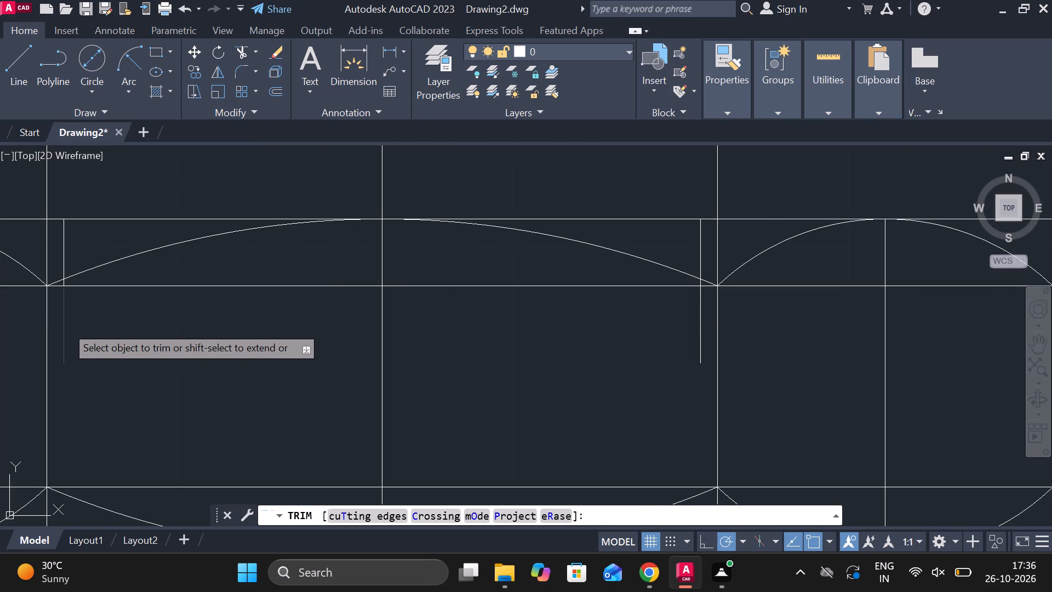
{"action": "scroll", "coordinate": [68, 277], "scroll_direction": "up", "scroll_amount": 3, "text": "shift"}
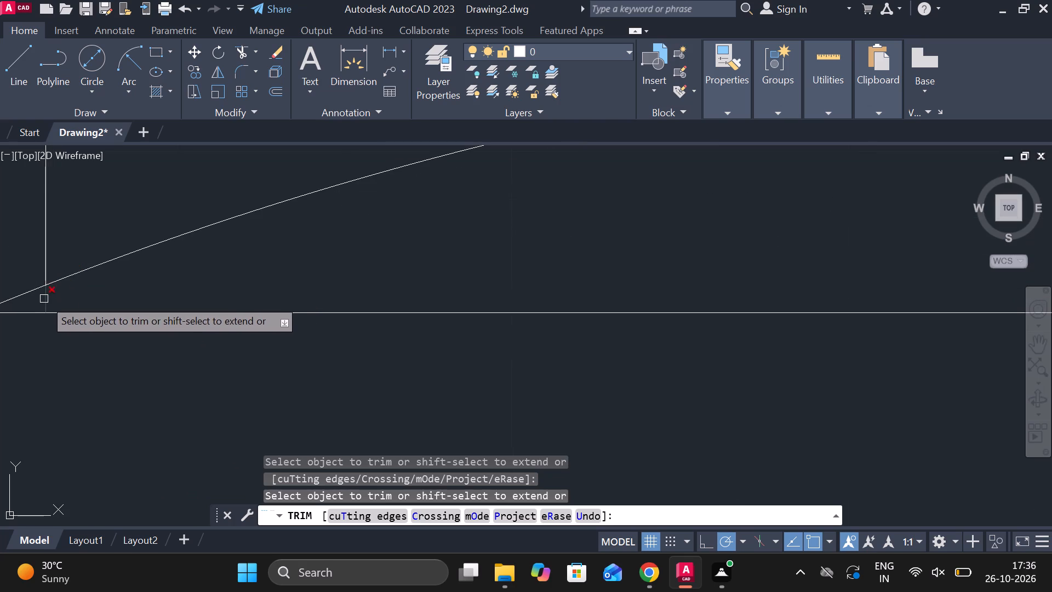
{"action": "left_click", "coordinate": [43, 298], "text": "shift"}
{"action": "scroll", "coordinate": [267, 320], "scroll_direction": "down", "scroll_amount": 3, "text": "shift"}
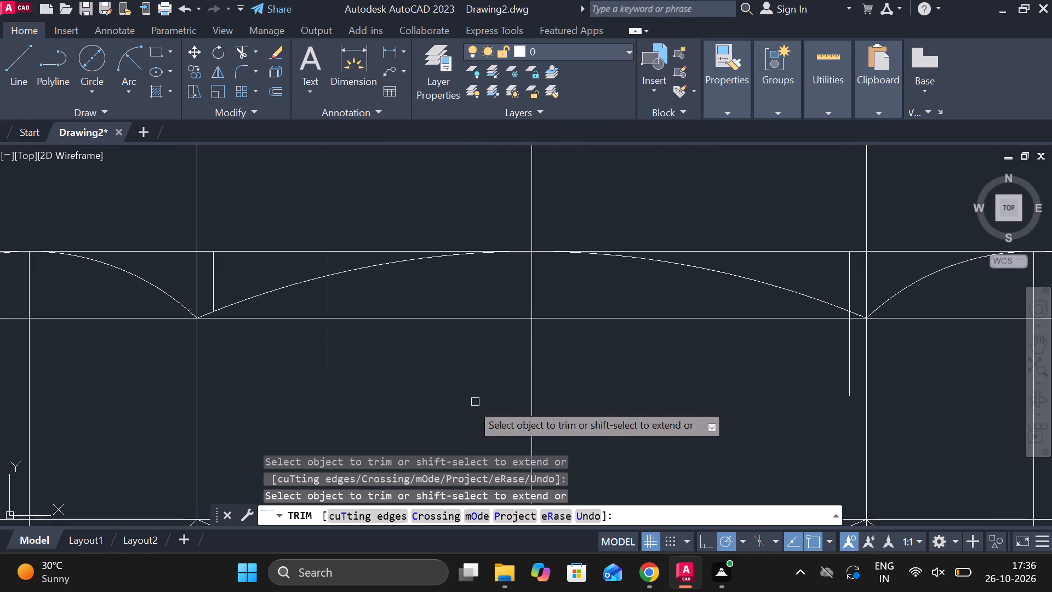
{"action": "left_click", "coordinate": [214, 280], "text": "shift"}
{"action": "left_click", "coordinate": [853, 271], "text": "shift"}
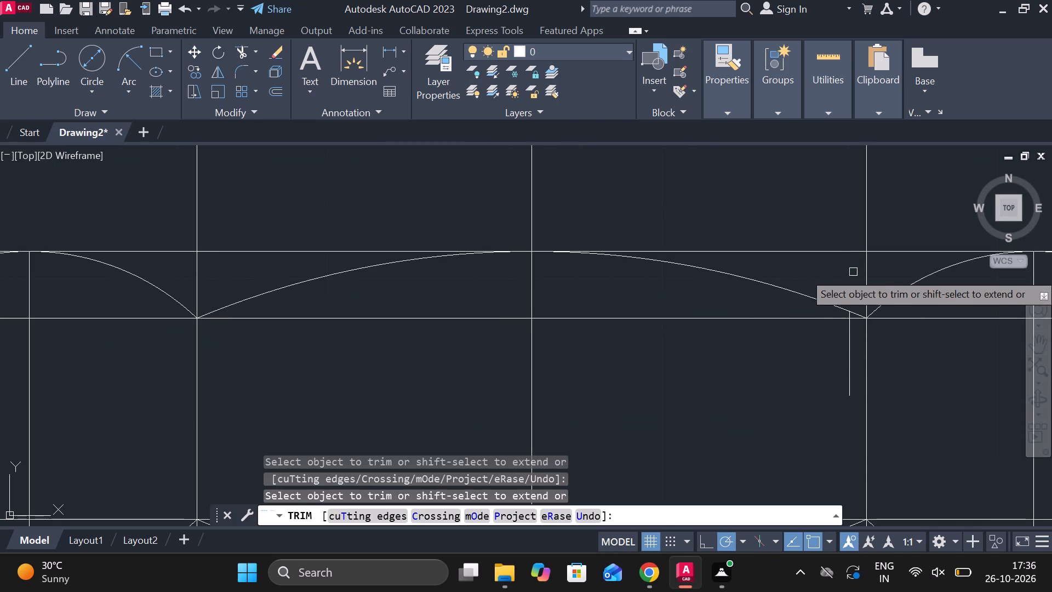
{"action": "left_click", "coordinate": [848, 345], "text": "shift"}
{"action": "scroll", "coordinate": [856, 312], "scroll_direction": "up", "scroll_amount": 2, "text": "shift"}
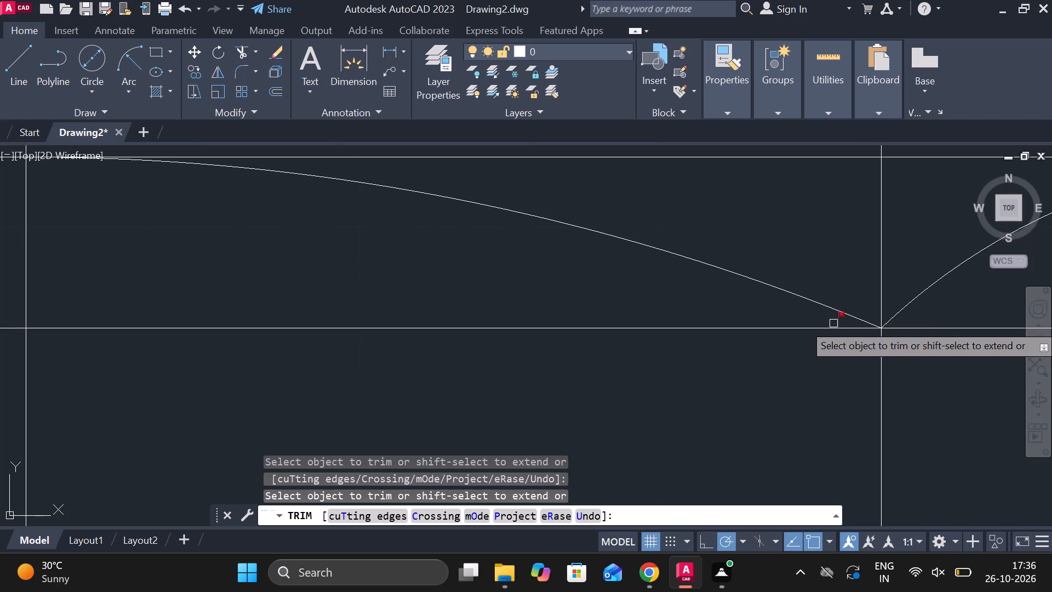
{"action": "left_click", "coordinate": [842, 322], "text": "shift"}
{"action": "scroll", "coordinate": [784, 327], "scroll_direction": "down", "scroll_amount": 4, "text": "shift"}
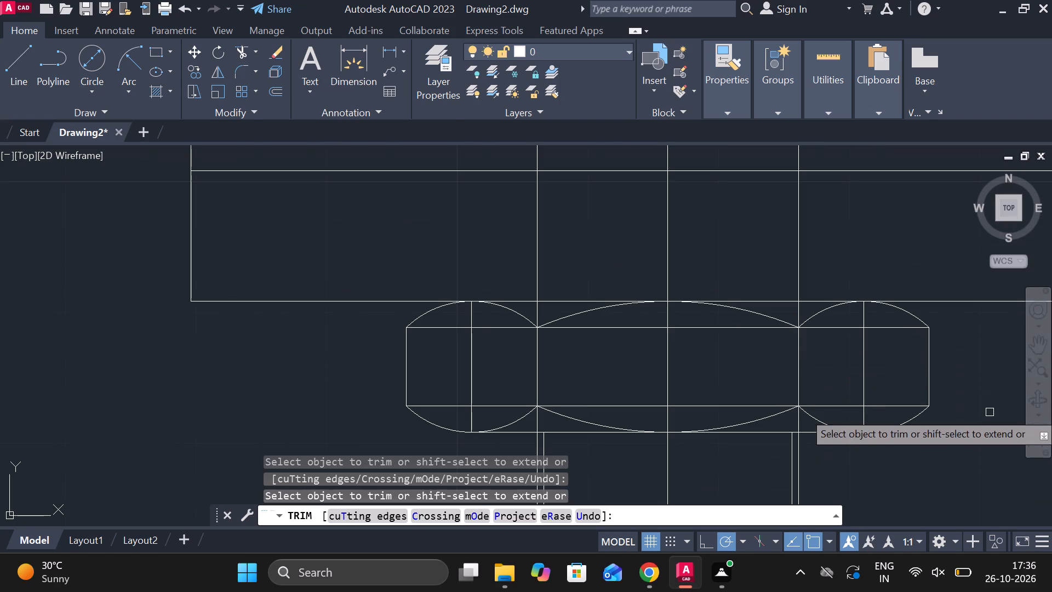
Trim away the short inner thread line segments inside the right bolt's upper nut, just below the bar.
{"action": "scroll", "coordinate": [658, 389], "scroll_direction": "down", "scroll_amount": 2, "text": "shift"}
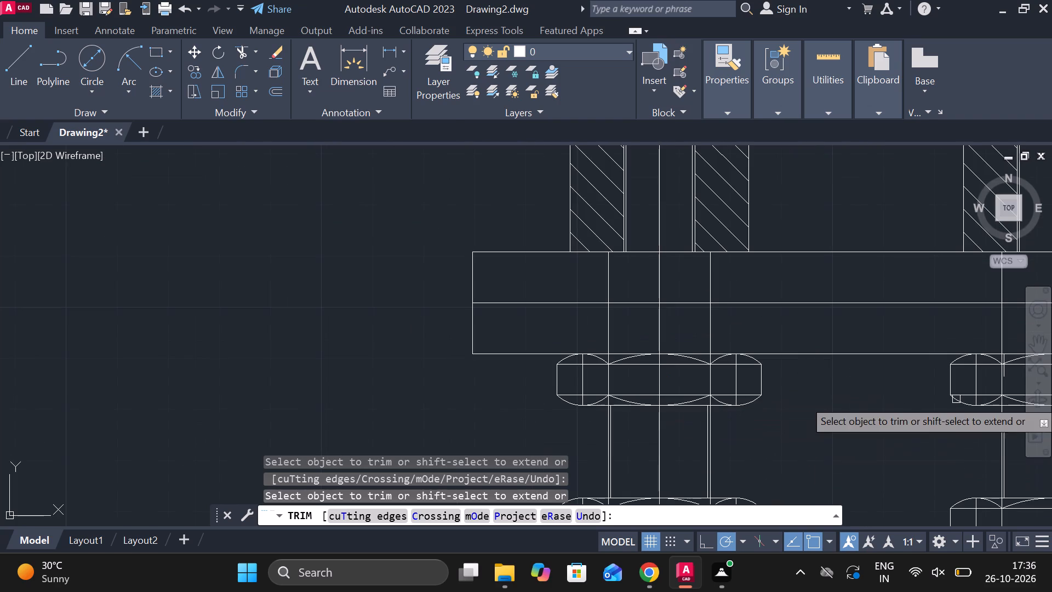
{"action": "scroll", "coordinate": [956, 402], "scroll_direction": "up", "scroll_amount": 3, "text": "shift"}
{"action": "scroll", "coordinate": [904, 408], "scroll_direction": "down", "scroll_amount": 3, "text": "shift"}
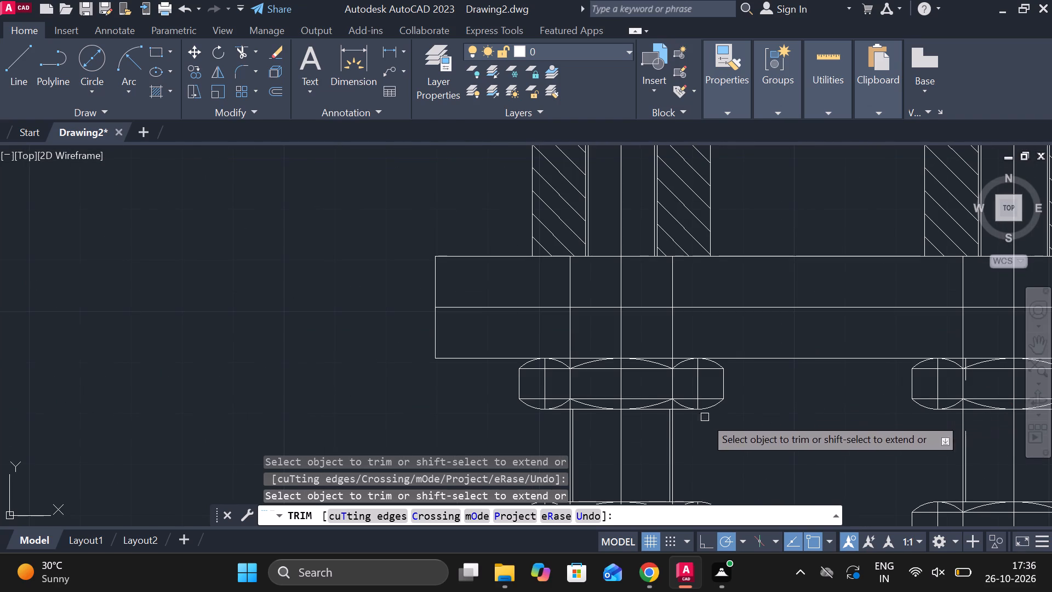
{"action": "scroll", "coordinate": [355, 365], "scroll_direction": "down", "scroll_amount": 3, "text": "shift"}
{"action": "scroll", "coordinate": [490, 380], "scroll_direction": "up", "scroll_amount": 2, "text": "shift"}
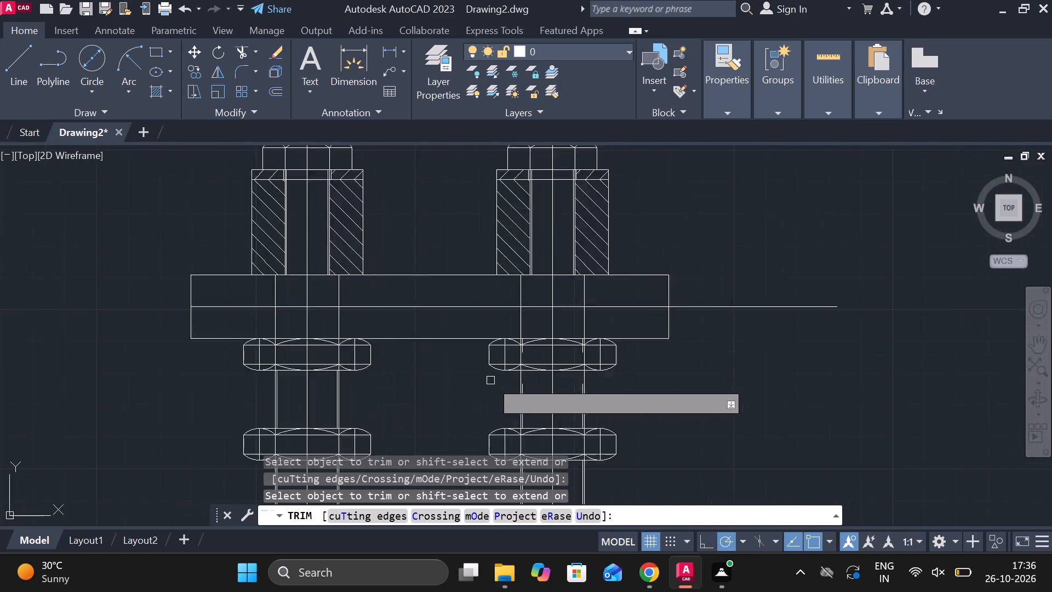
{"action": "scroll", "coordinate": [490, 380], "scroll_direction": "up", "scroll_amount": 3, "text": "shift"}
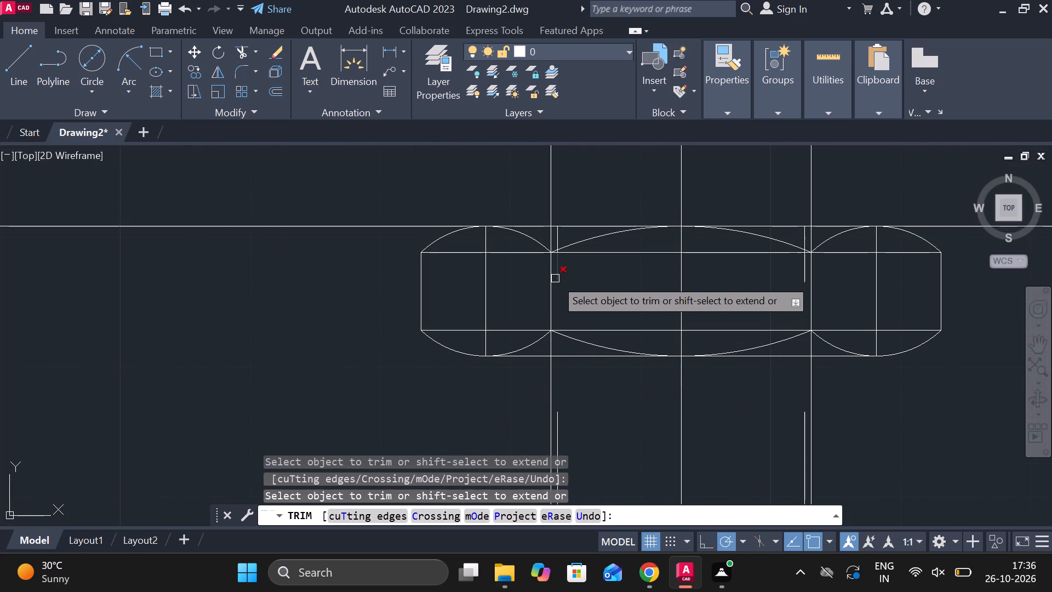
{"action": "left_click", "coordinate": [555, 276], "text": "shift"}
{"action": "left_click", "coordinate": [562, 238], "text": "shift"}
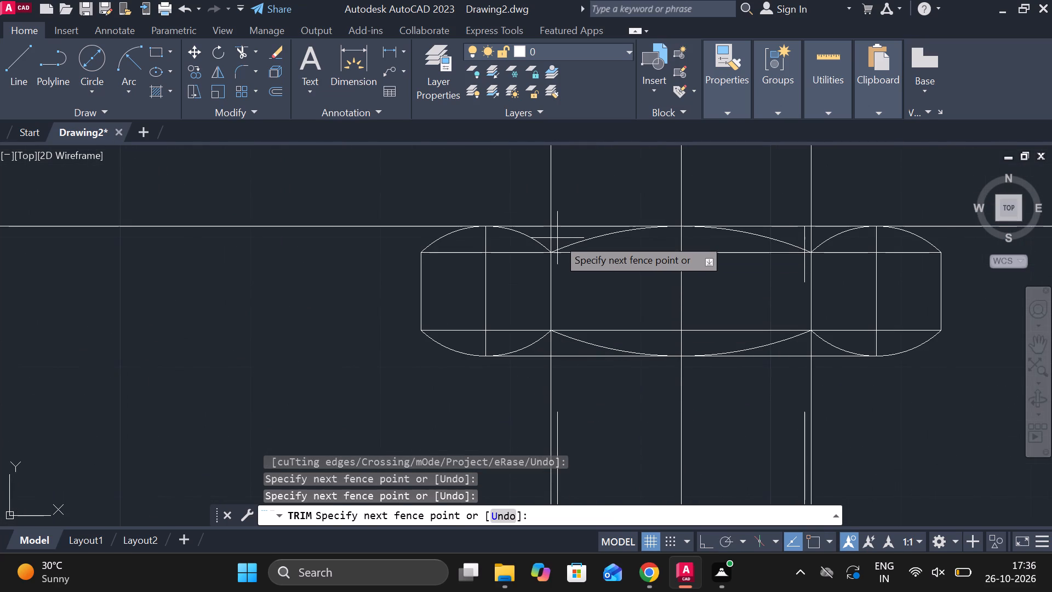
{"action": "left_click", "coordinate": [556, 238], "text": "shift"}
{"action": "scroll", "coordinate": [587, 250], "scroll_direction": "up", "scroll_amount": 3, "text": "shift"}
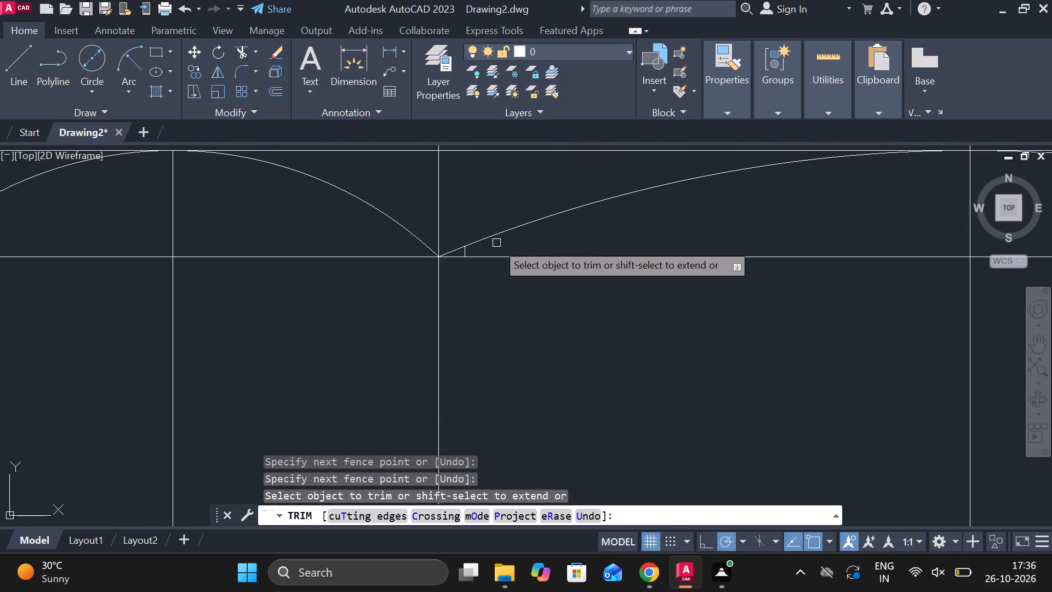
{"action": "scroll", "coordinate": [483, 253], "scroll_direction": "up", "scroll_amount": 3, "text": "shift"}
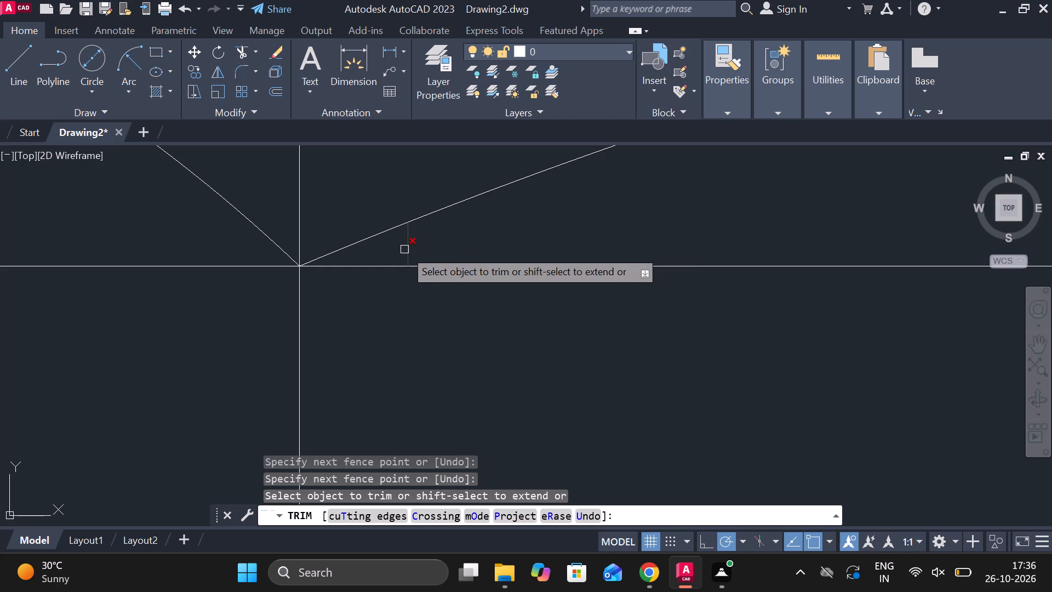
{"action": "left_click", "coordinate": [404, 249], "text": "shift"}
{"action": "scroll", "coordinate": [540, 272], "scroll_direction": "down", "scroll_amount": 4, "text": "shift"}
{"action": "scroll", "coordinate": [954, 404], "scroll_direction": "down", "scroll_amount": 4, "text": "shift"}
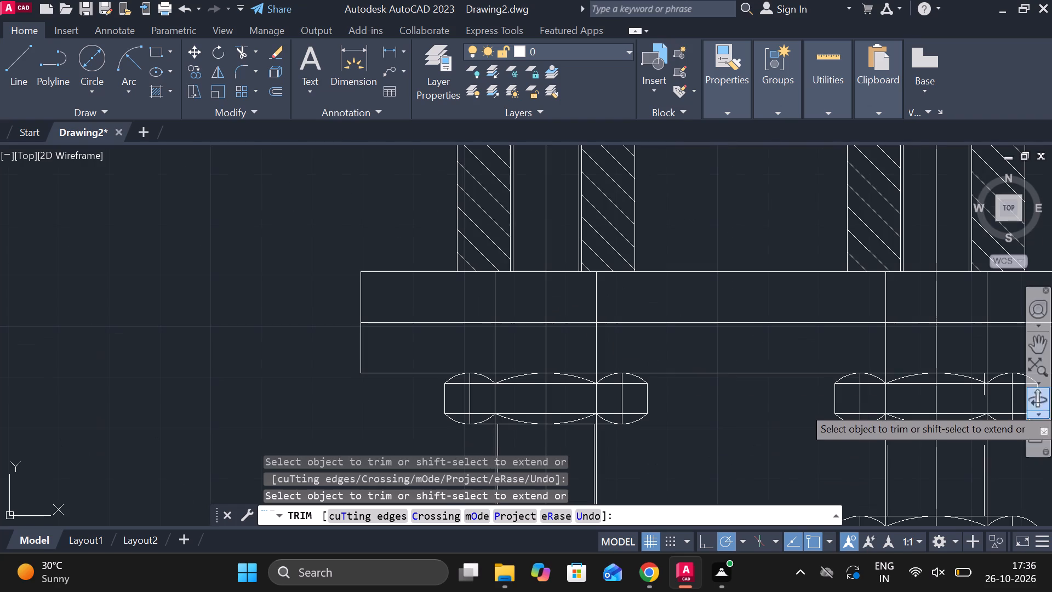
{"action": "scroll", "coordinate": [681, 408], "scroll_direction": "down", "scroll_amount": 2, "text": "shift"}
{"action": "scroll", "coordinate": [813, 404], "scroll_direction": "up", "scroll_amount": 3, "text": "shift"}
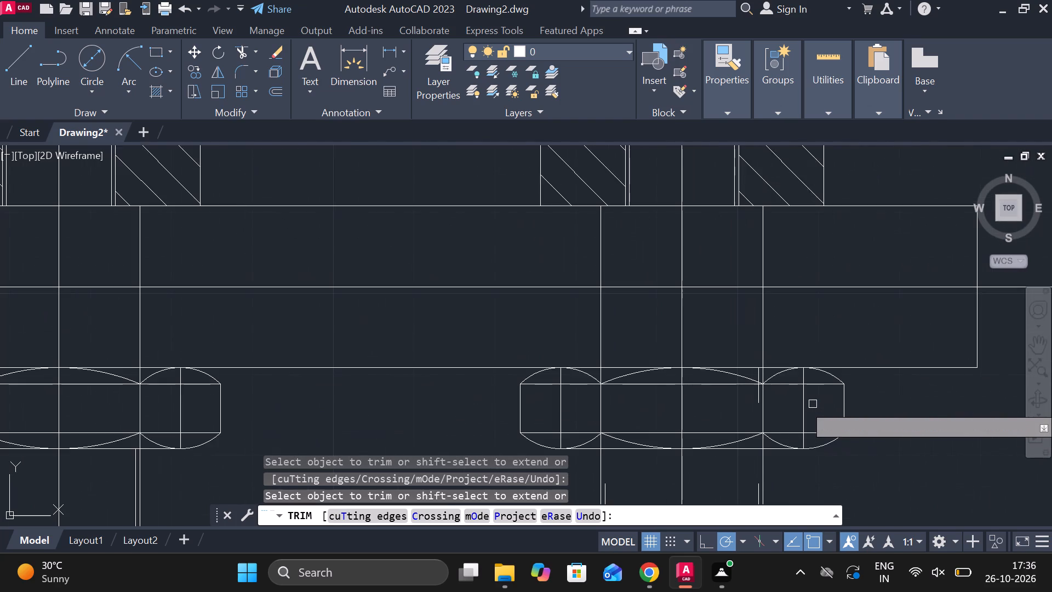
{"action": "scroll", "coordinate": [765, 394], "scroll_direction": "up", "scroll_amount": 3, "text": "shift"}
{"action": "left_click", "coordinate": [745, 388], "text": "shift"}
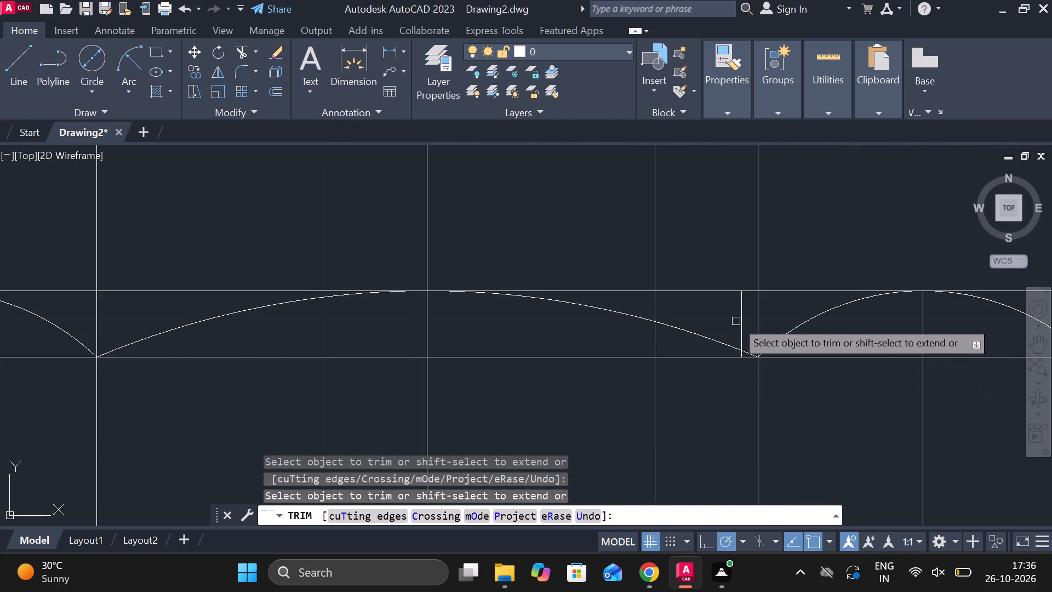
{"action": "left_click", "coordinate": [736, 321], "text": "shift"}
{"action": "left_click", "coordinate": [745, 321], "text": "shift"}
{"action": "scroll", "coordinate": [728, 332], "scroll_direction": "up", "scroll_amount": 3, "text": "shift"}
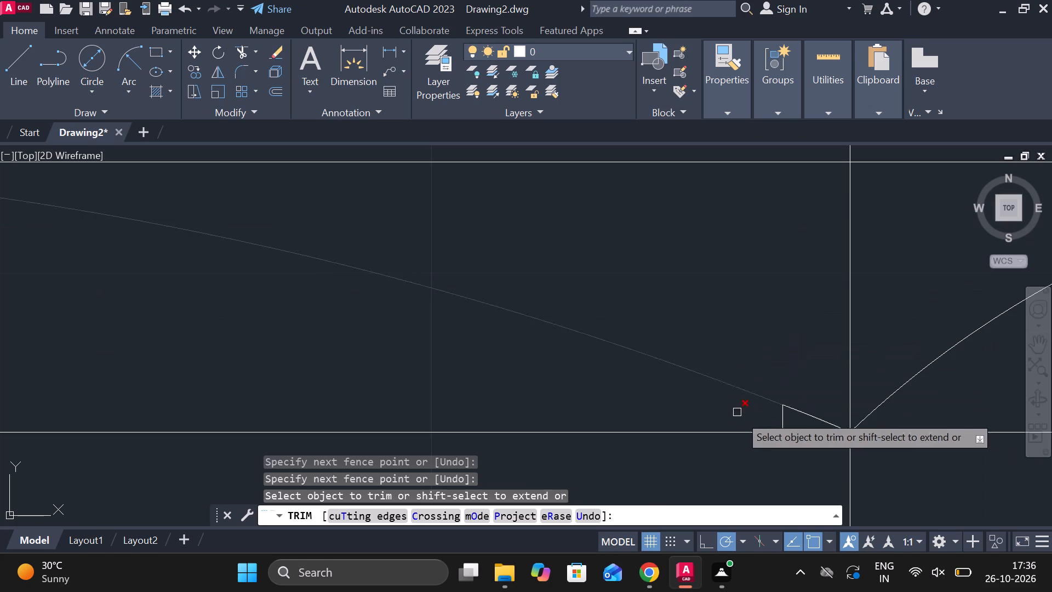
{"action": "left_click", "coordinate": [783, 418], "text": "shift"}
{"action": "scroll", "coordinate": [783, 380], "scroll_direction": "down", "scroll_amount": 4, "text": "shift"}
{"action": "scroll", "coordinate": [763, 438], "scroll_direction": "down", "scroll_amount": 2, "text": "shift"}
{"action": "scroll", "coordinate": [821, 358], "scroll_direction": "down", "scroll_amount": 3, "text": "shift"}
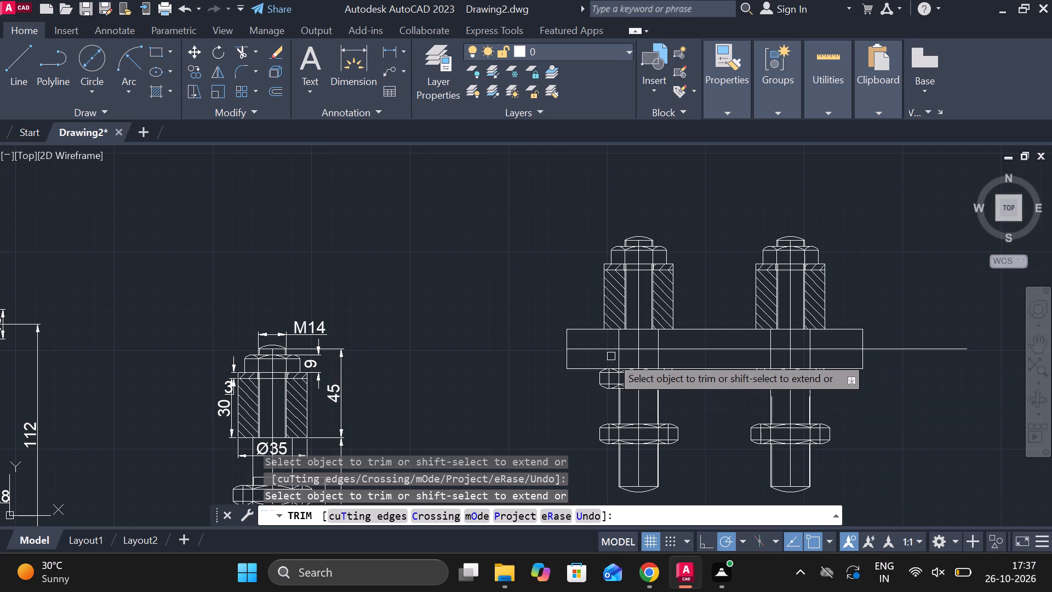
{"action": "key", "text": "Escape"}
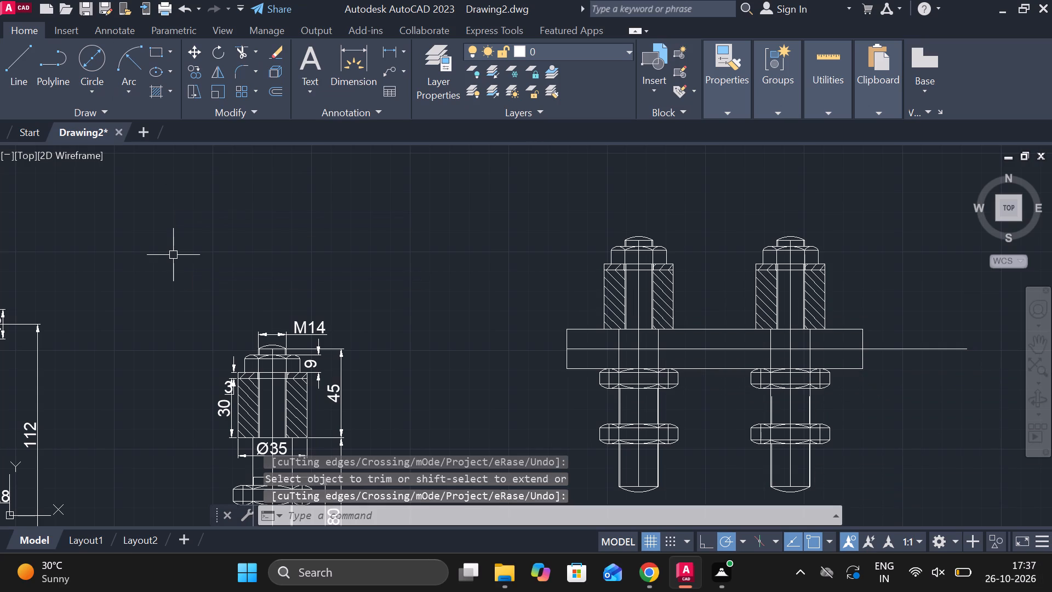
Erase the long horizontal line that runs through the bar's mid-height and extends past its right end.
{"action": "left_click", "coordinate": [930, 348], "text": "shift"}
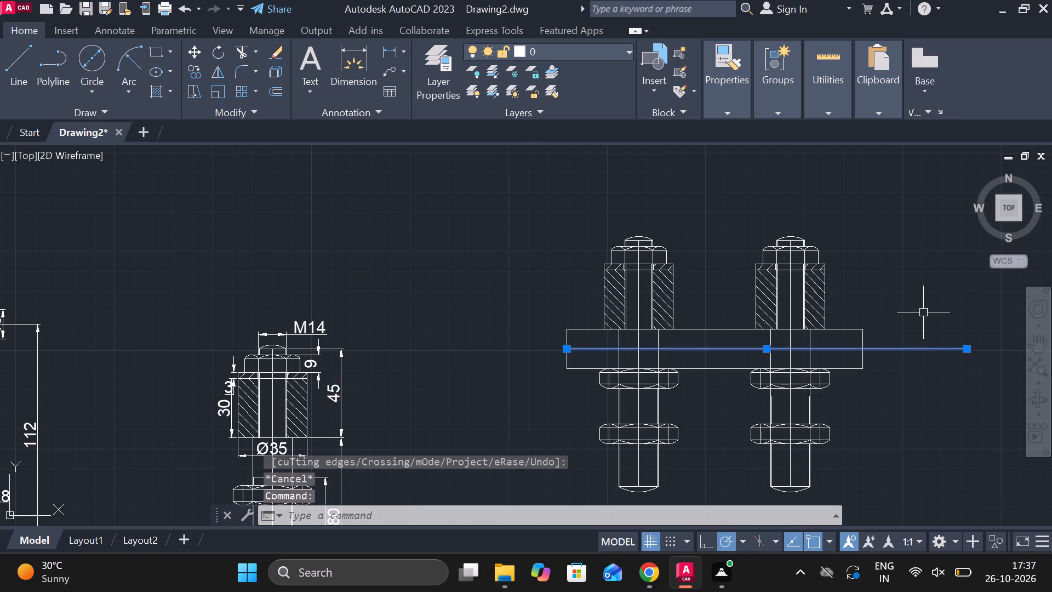
{"action": "key", "text": "Delete"}
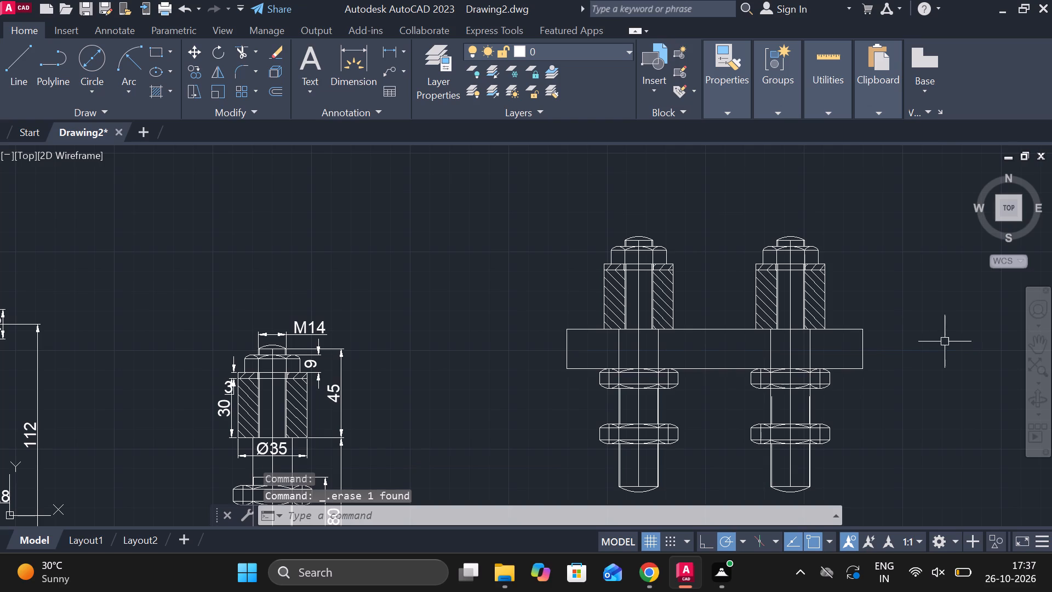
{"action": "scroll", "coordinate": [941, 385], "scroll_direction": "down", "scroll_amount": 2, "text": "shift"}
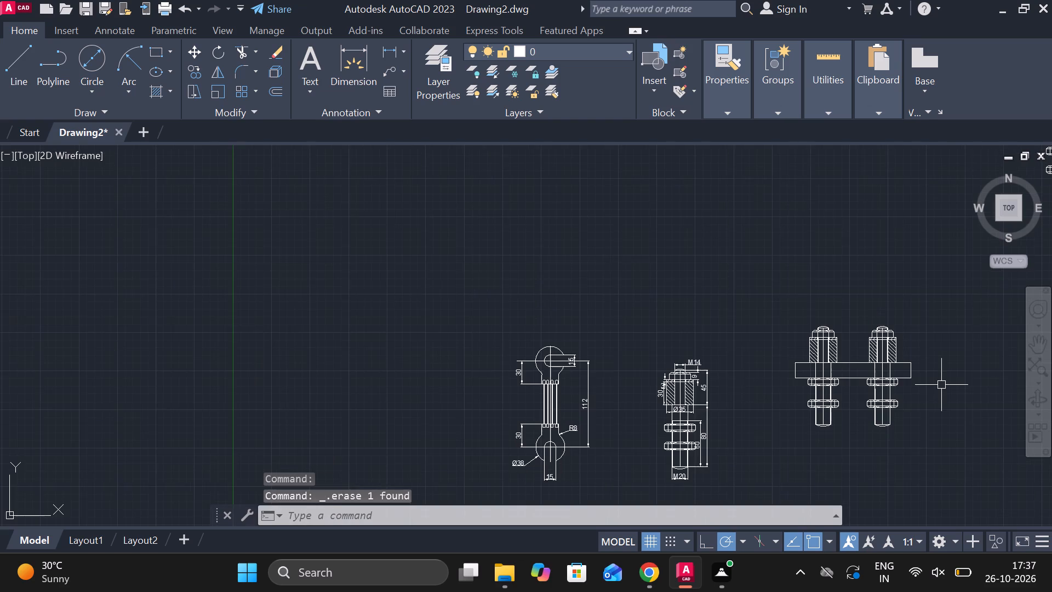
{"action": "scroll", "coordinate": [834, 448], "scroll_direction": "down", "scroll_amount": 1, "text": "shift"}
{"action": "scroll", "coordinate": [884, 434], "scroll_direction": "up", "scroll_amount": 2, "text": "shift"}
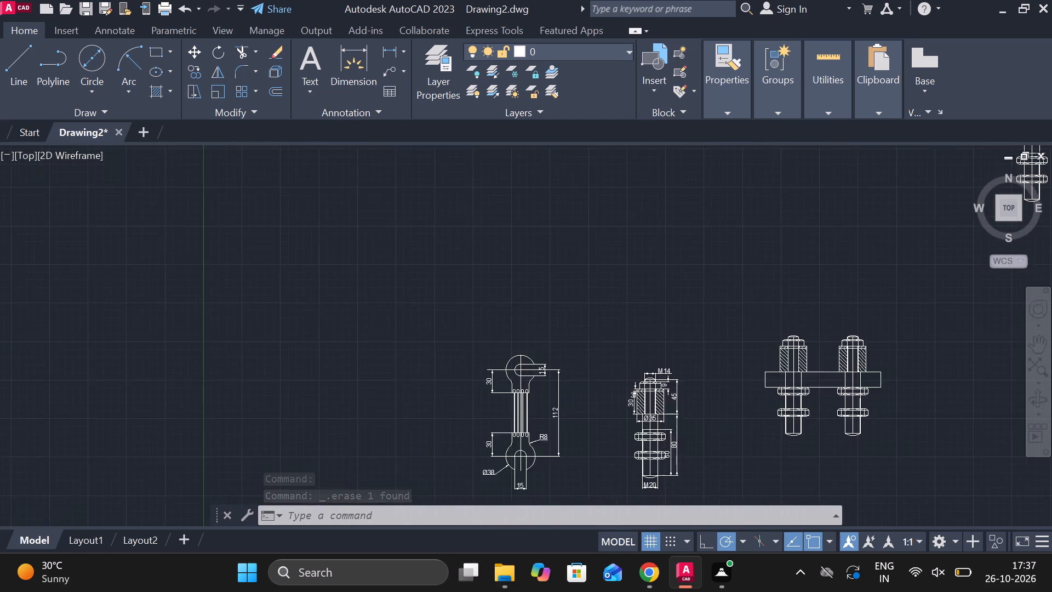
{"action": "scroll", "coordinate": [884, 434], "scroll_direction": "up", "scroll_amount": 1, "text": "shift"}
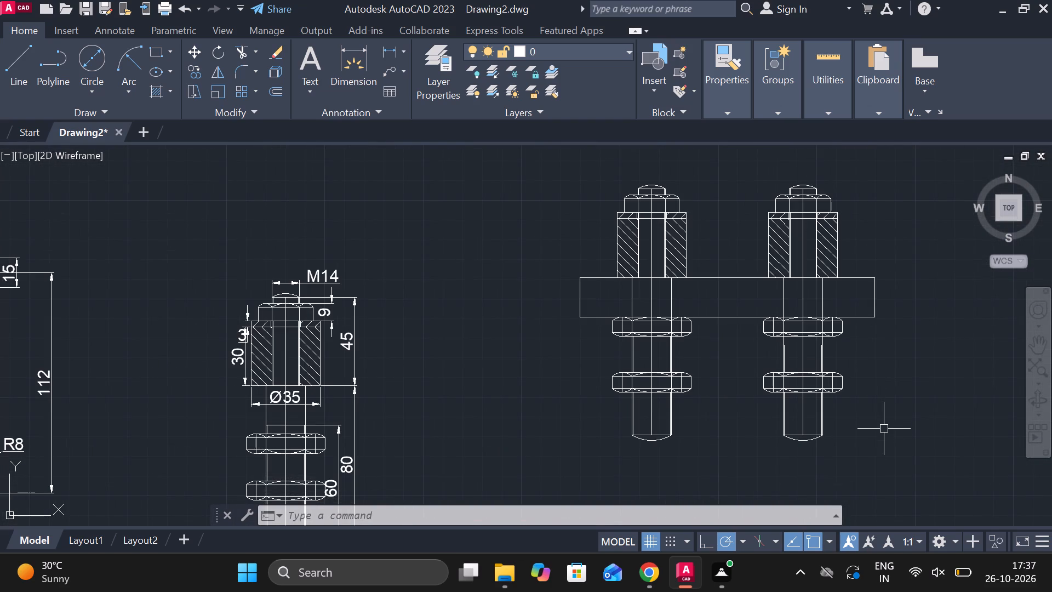
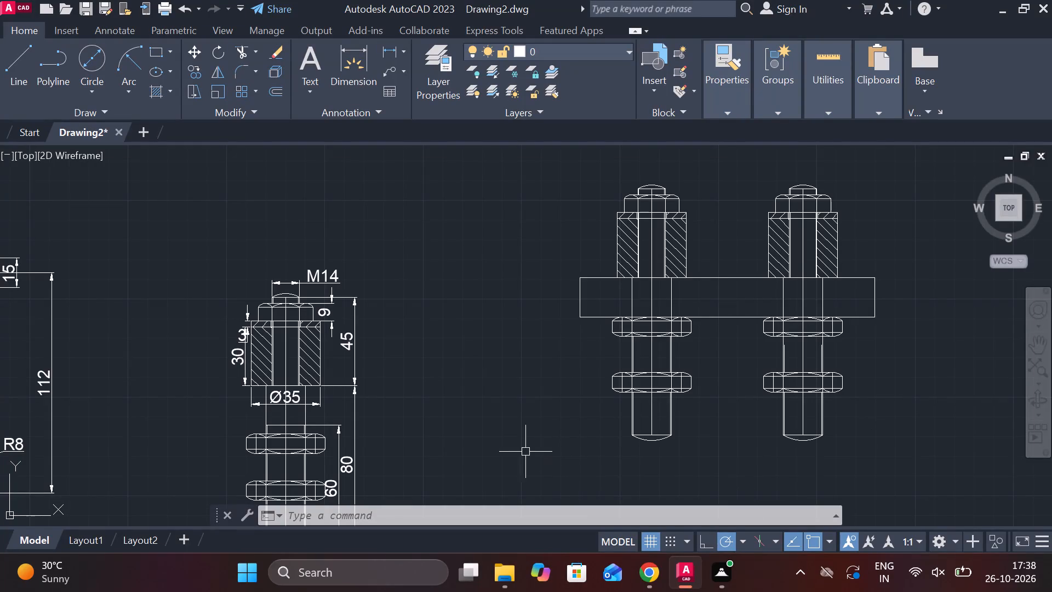
Trim away the four stud edge lines that cross the rectangular plate on both stud assemblies.
{"action": "scroll", "coordinate": [201, 298], "scroll_direction": "down", "scroll_amount": 2, "text": "shift"}
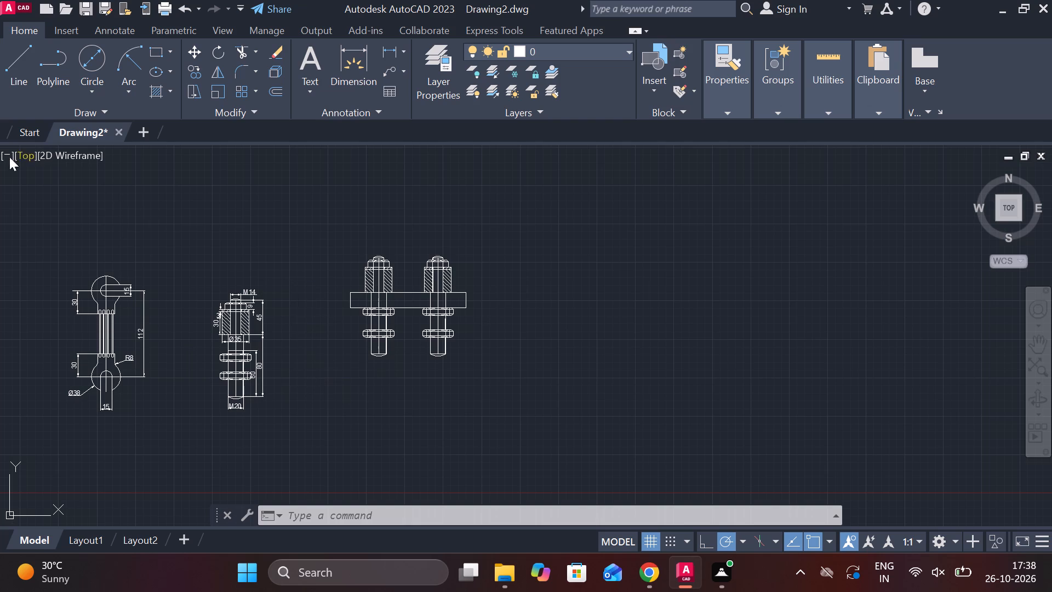
{"action": "scroll", "coordinate": [317, 314], "scroll_direction": "up", "scroll_amount": 2, "text": "shift"}
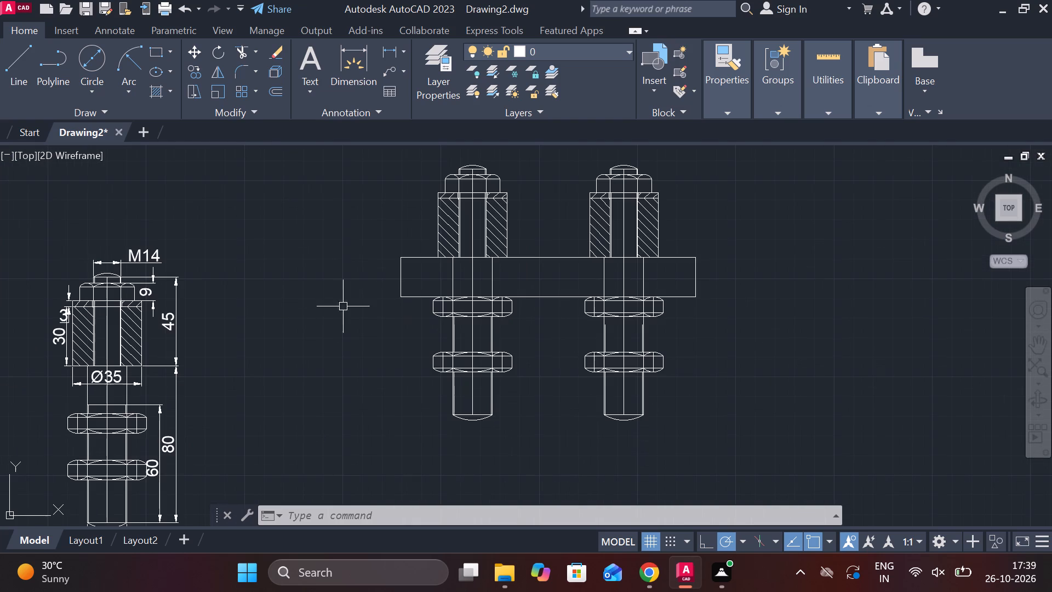
{"action": "left_click", "coordinate": [243, 52], "text": "shift"}
{"action": "left_click", "coordinate": [454, 277], "text": "shift"}
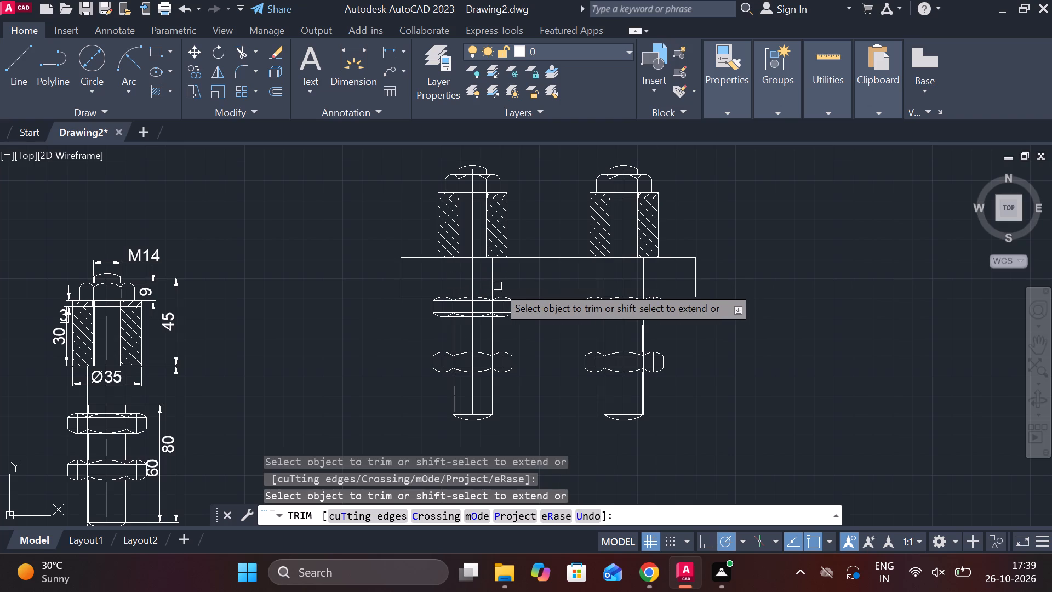
{"action": "left_click", "coordinate": [491, 279], "text": "shift"}
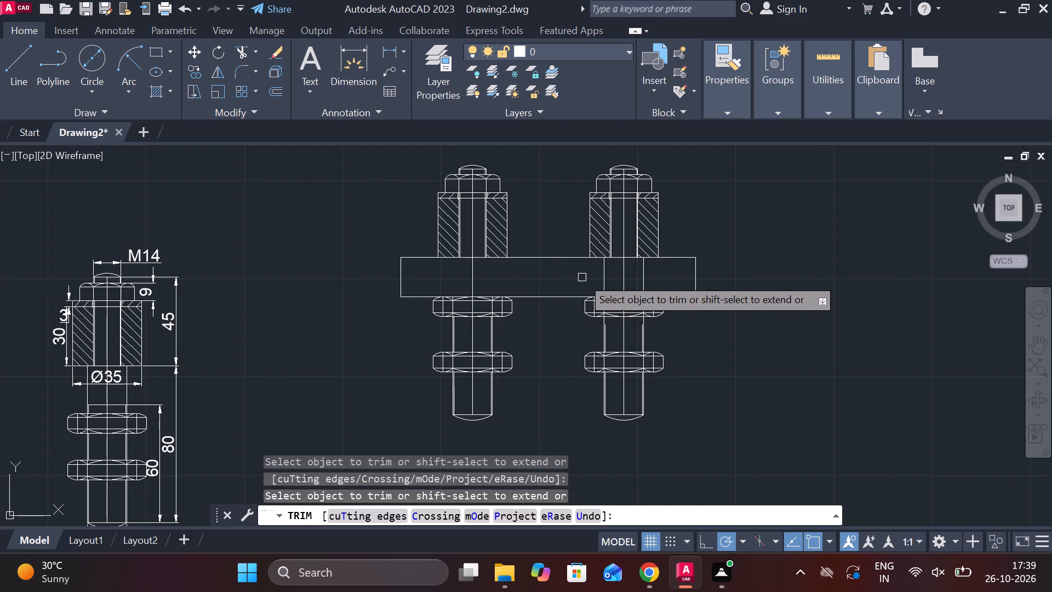
{"action": "left_click", "coordinate": [601, 276], "text": "shift"}
{"action": "left_click", "coordinate": [641, 281], "text": "shift"}
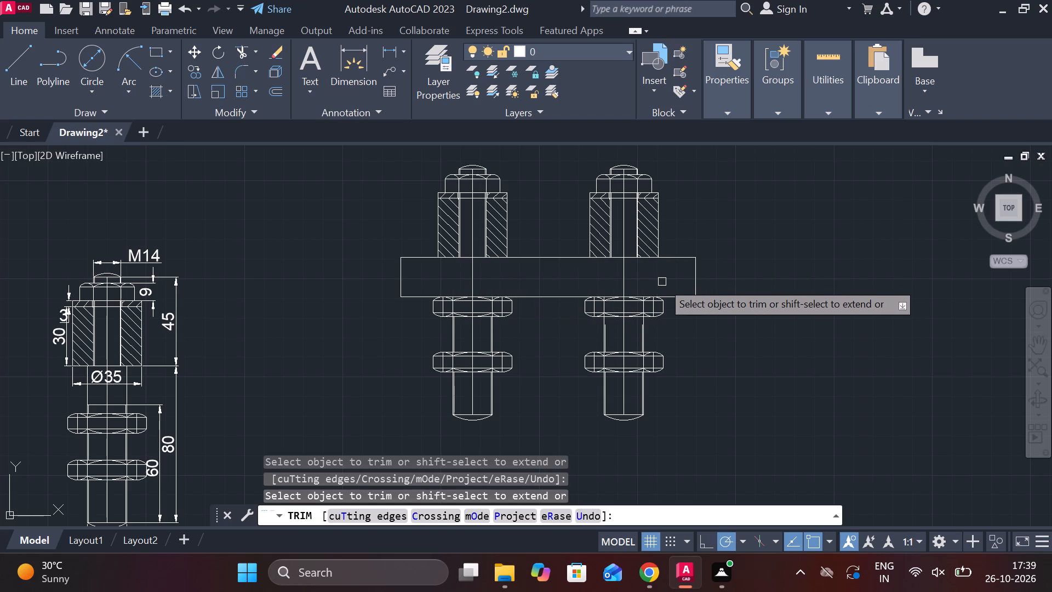
Trim away the left-side hatch and left inner edge lines of the sleeve on the left stud assembly.
{"action": "scroll", "coordinate": [706, 225], "scroll_direction": "down", "scroll_amount": 1, "text": "shift"}
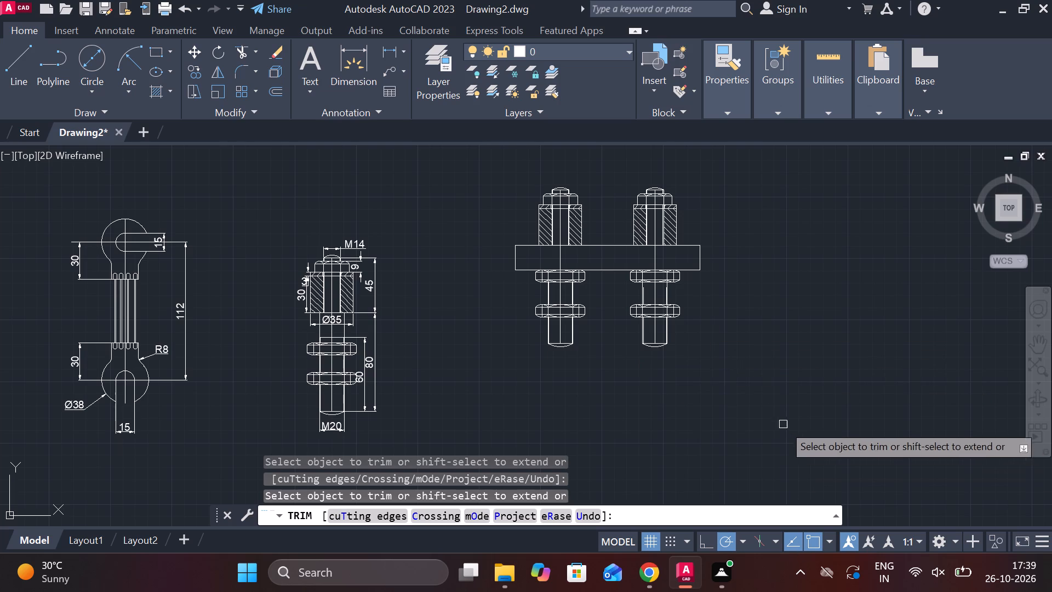
{"action": "scroll", "coordinate": [662, 369], "scroll_direction": "up", "scroll_amount": 2, "text": "shift"}
{"action": "scroll", "coordinate": [662, 369], "scroll_direction": "down", "scroll_amount": 1, "text": "shift"}
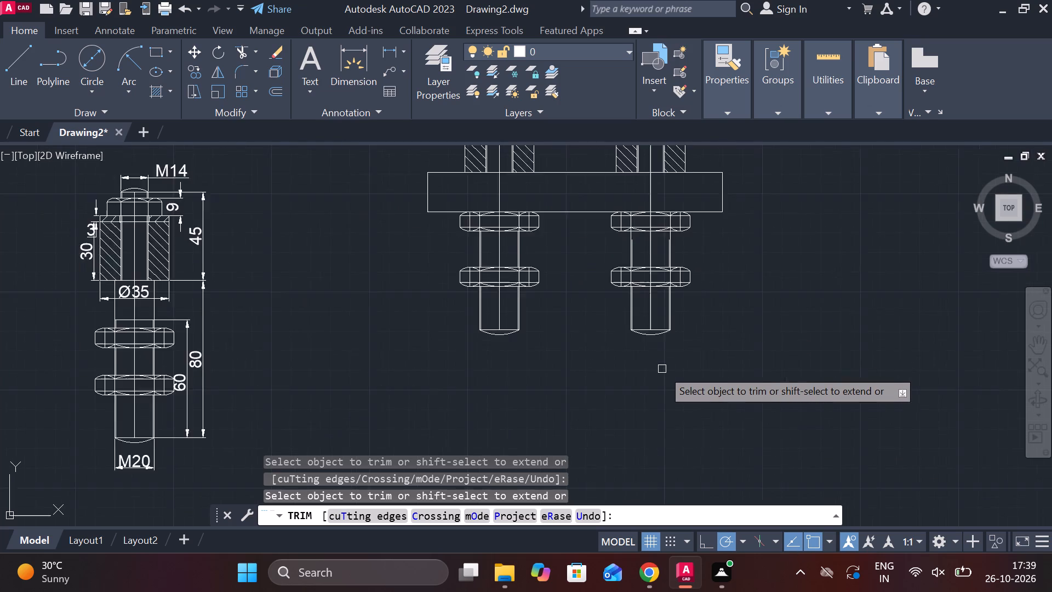
{"action": "scroll", "coordinate": [662, 369], "scroll_direction": "down", "scroll_amount": 1, "text": "shift"}
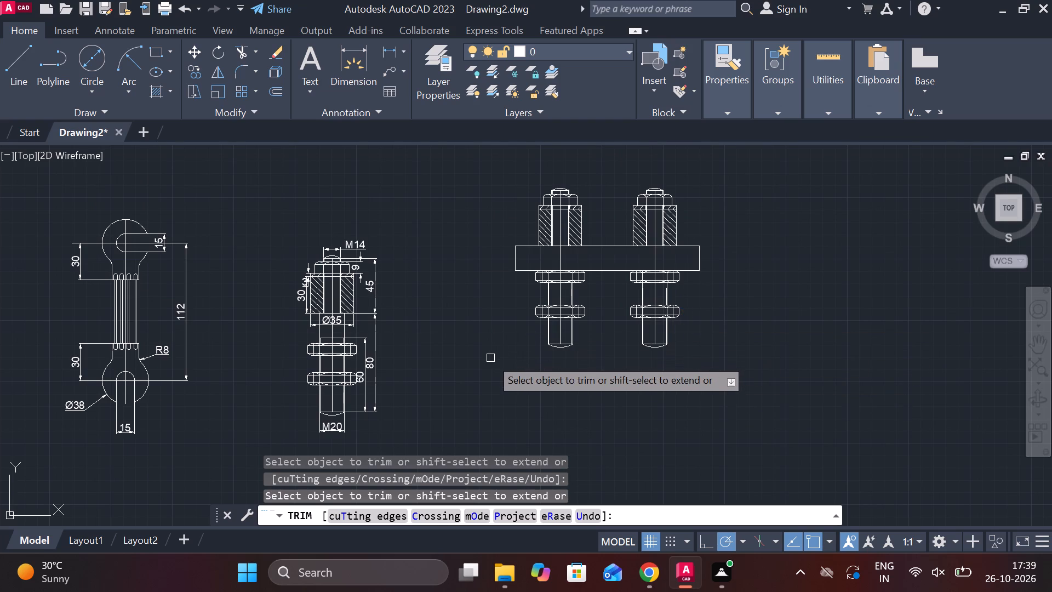
{"action": "scroll", "coordinate": [466, 315], "scroll_direction": "down", "scroll_amount": 1, "text": "shift"}
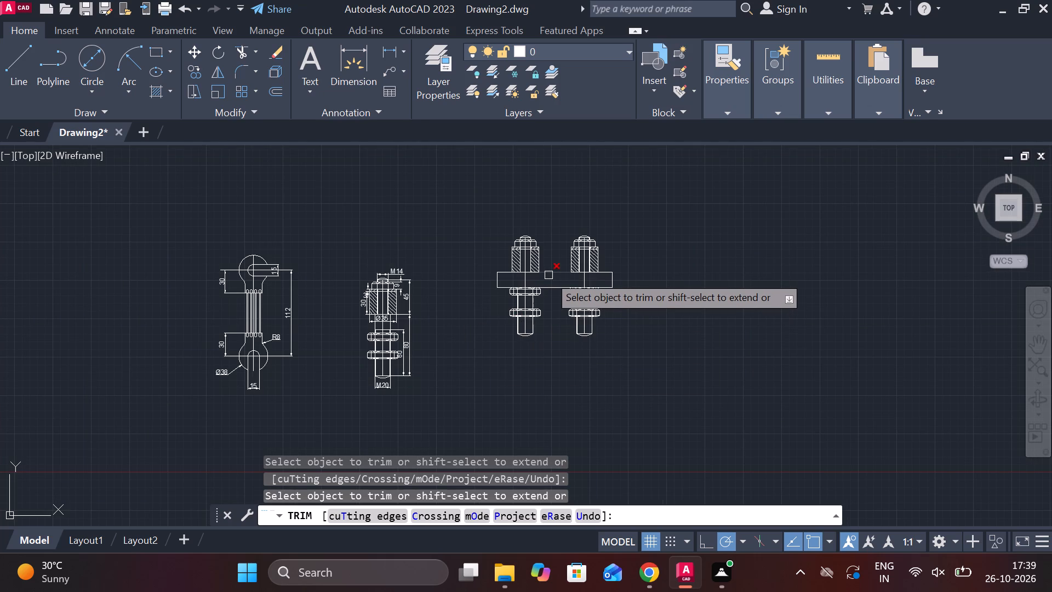
{"action": "scroll", "coordinate": [548, 275], "scroll_direction": "up", "scroll_amount": 2, "text": "shift"}
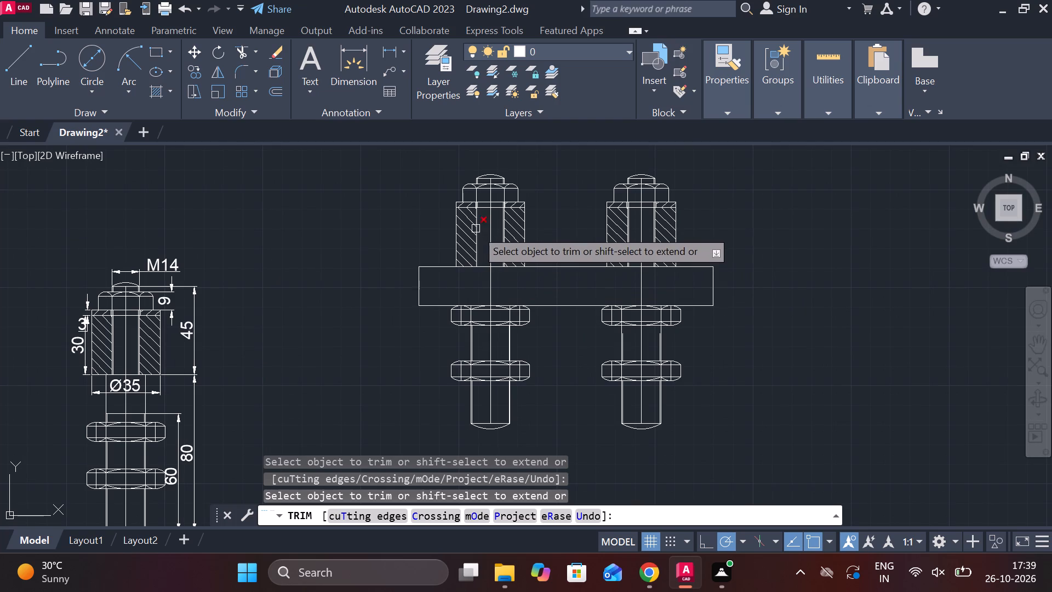
{"action": "left_click", "coordinate": [475, 230], "text": "shift"}
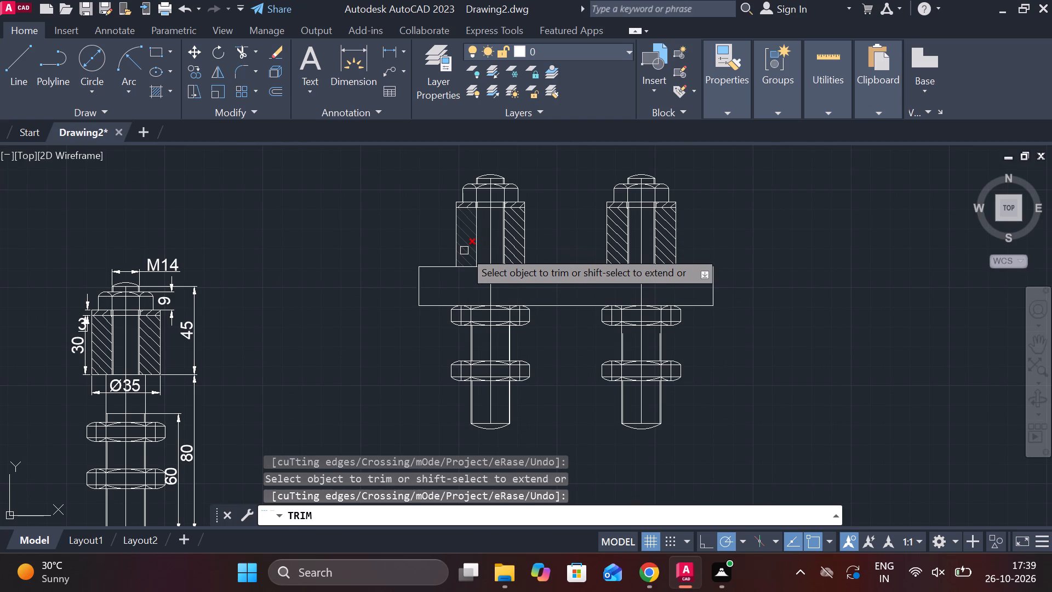
{"action": "left_click", "coordinate": [475, 246], "text": "shift"}
{"action": "left_click", "coordinate": [464, 246], "text": "shift"}
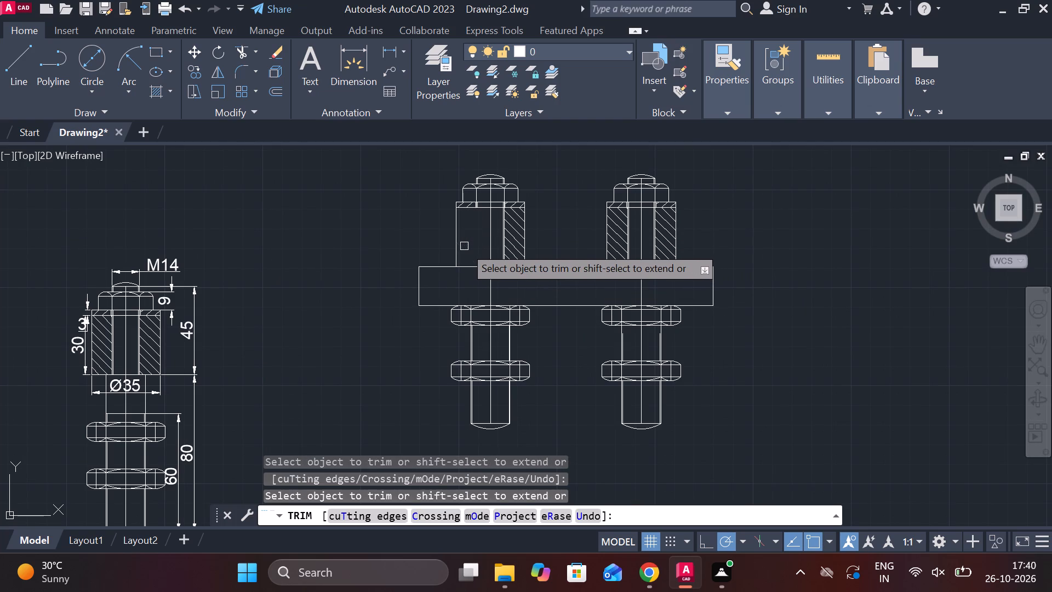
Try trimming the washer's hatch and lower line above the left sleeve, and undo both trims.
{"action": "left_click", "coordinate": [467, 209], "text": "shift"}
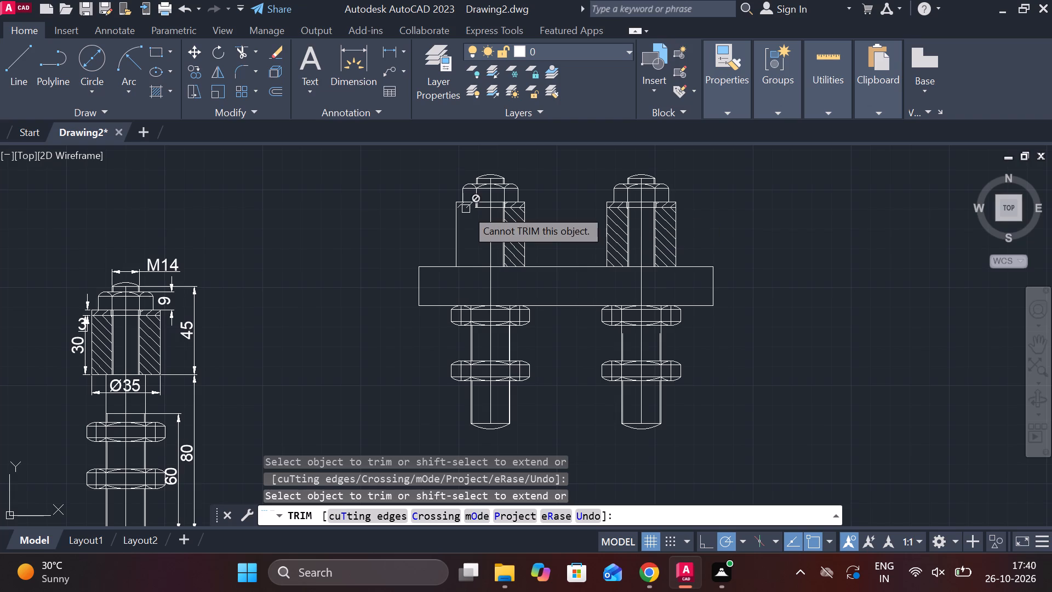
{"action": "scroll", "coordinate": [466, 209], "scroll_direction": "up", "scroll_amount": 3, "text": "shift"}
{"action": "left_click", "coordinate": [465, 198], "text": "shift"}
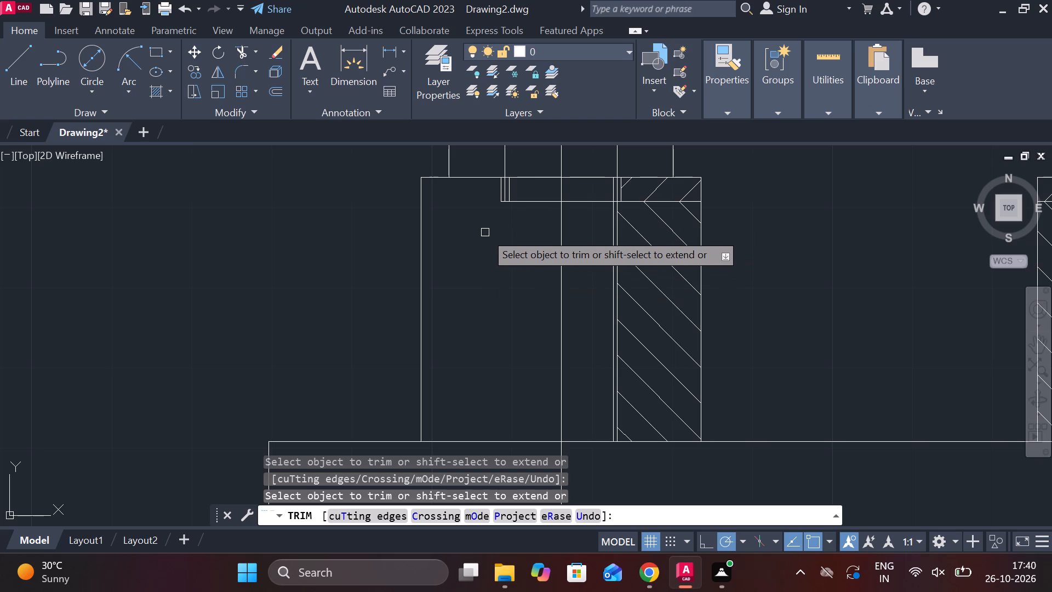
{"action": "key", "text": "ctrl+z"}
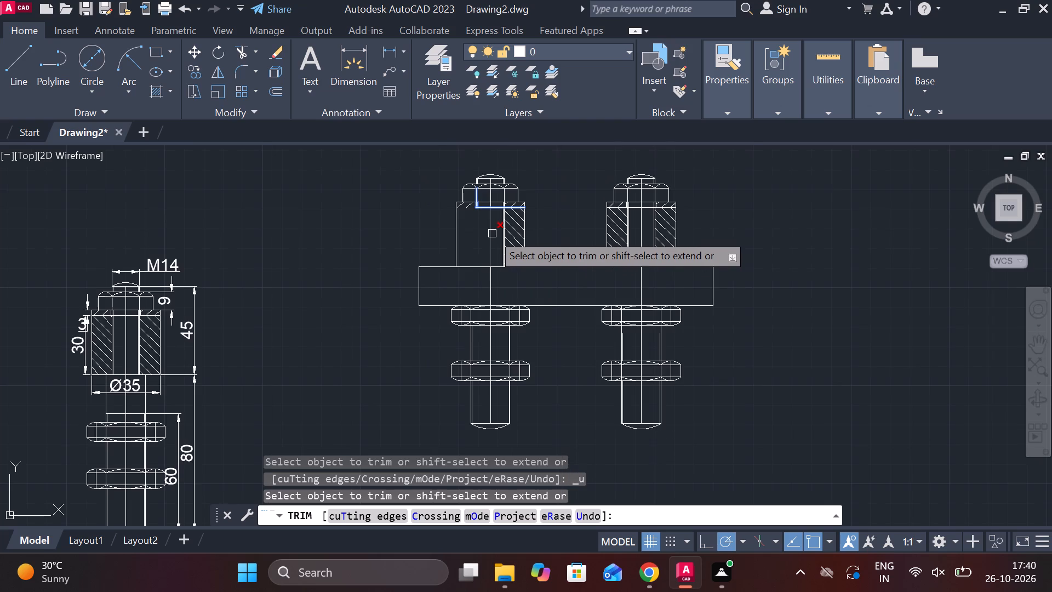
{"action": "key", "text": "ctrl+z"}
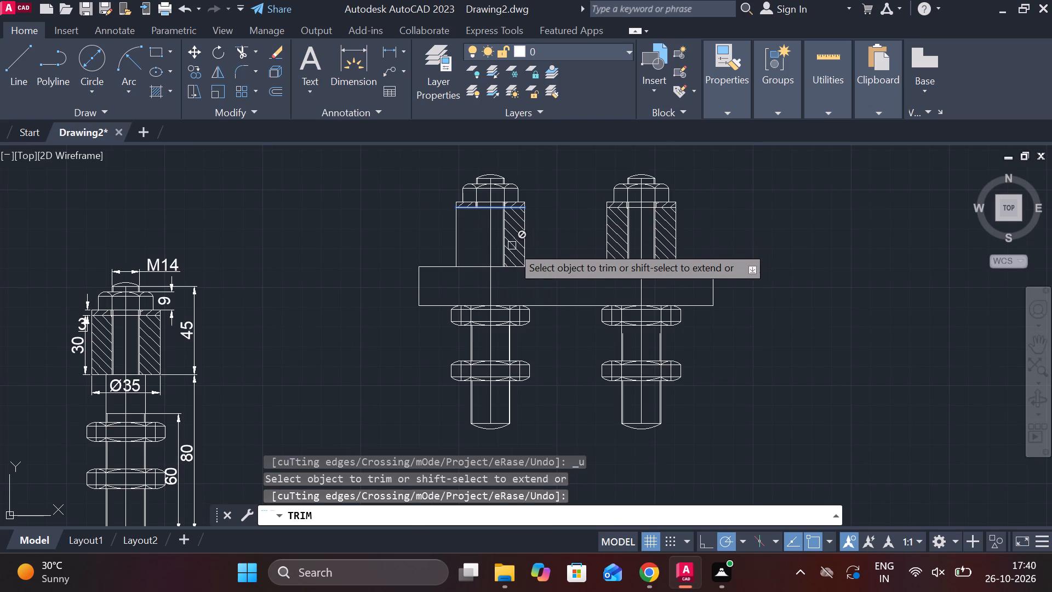
Trim the inner edge lines beside the left sleeve's remaining hatch, try trimming the hatch, and undo the last trim.
{"action": "left_click", "coordinate": [502, 241]}
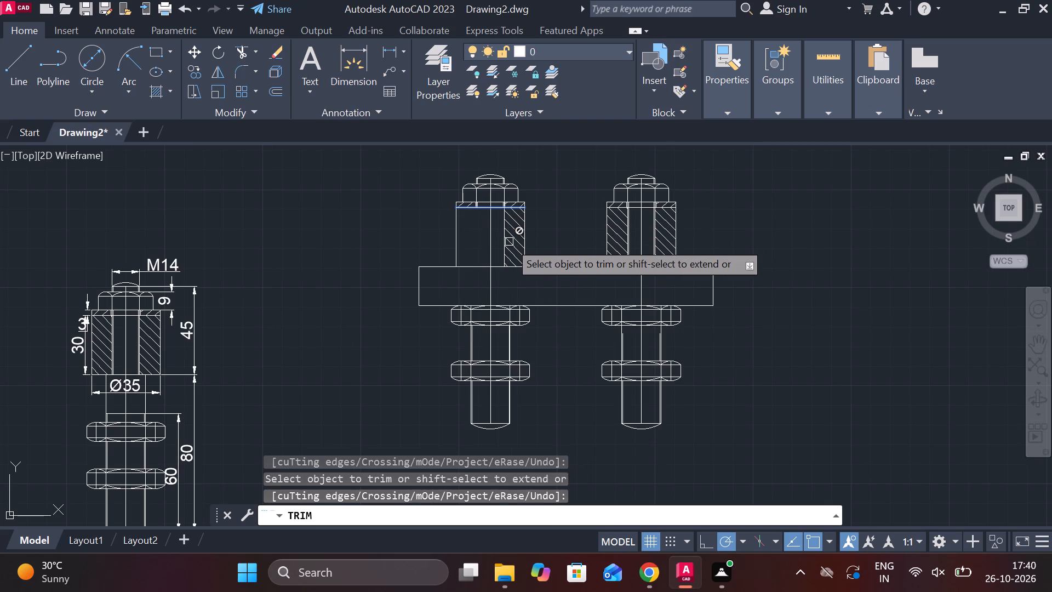
{"action": "left_click", "coordinate": [506, 243]}
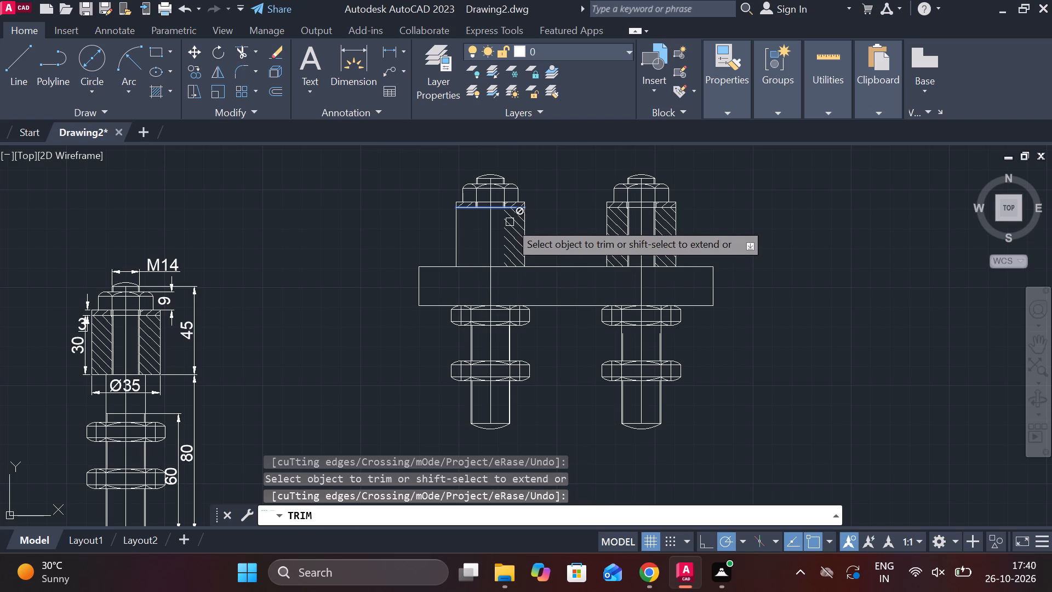
{"action": "left_click", "coordinate": [514, 240]}
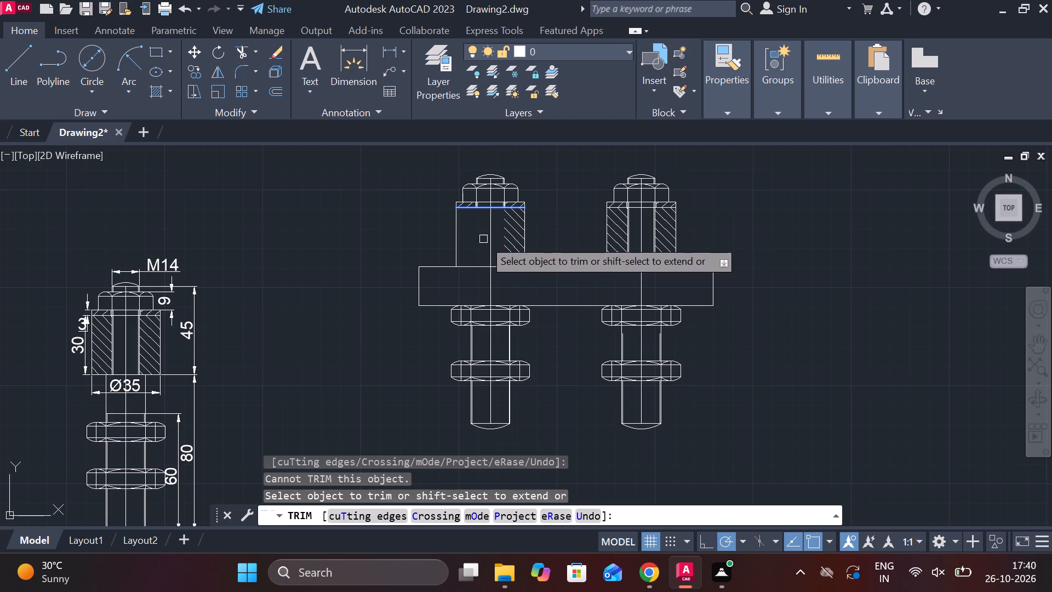
{"action": "scroll", "coordinate": [510, 235], "scroll_direction": "up", "scroll_amount": 3}
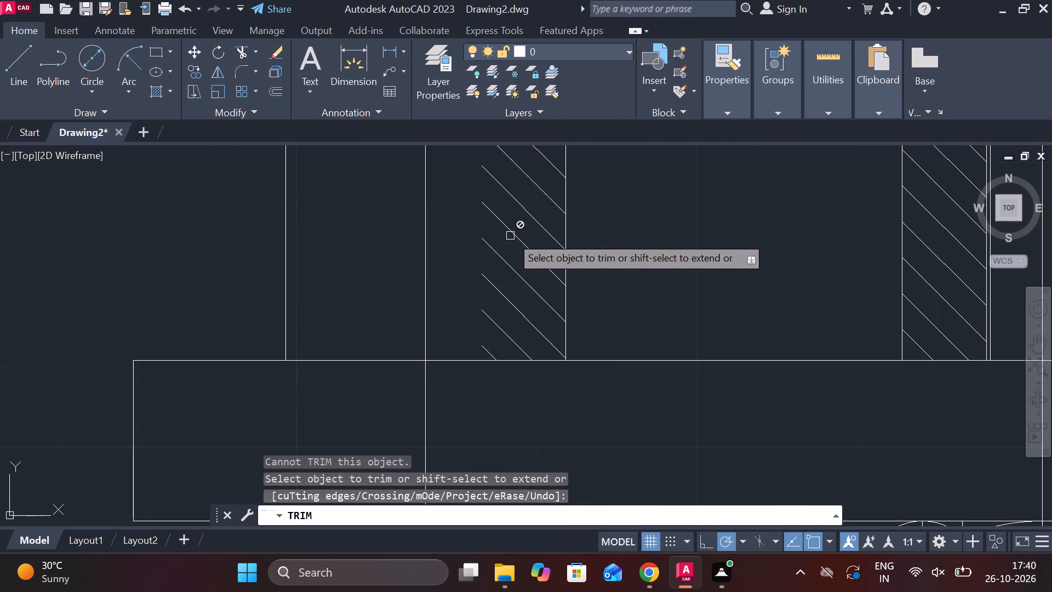
{"action": "scroll", "coordinate": [520, 252], "scroll_direction": "down", "scroll_amount": 4}
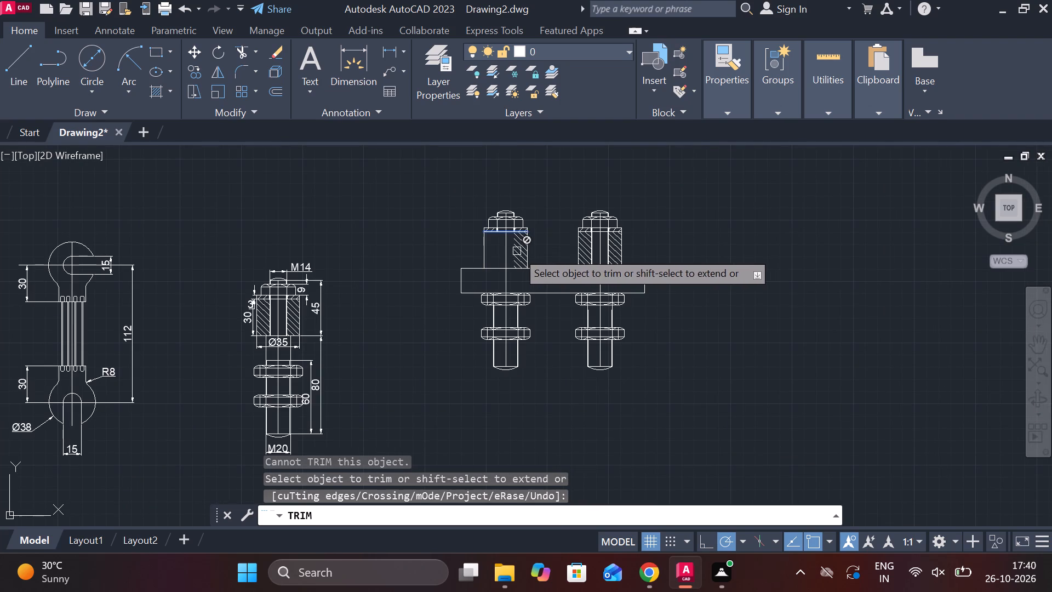
{"action": "scroll", "coordinate": [517, 251], "scroll_direction": "up", "scroll_amount": 2}
{"action": "key", "text": "ctrl+z"}
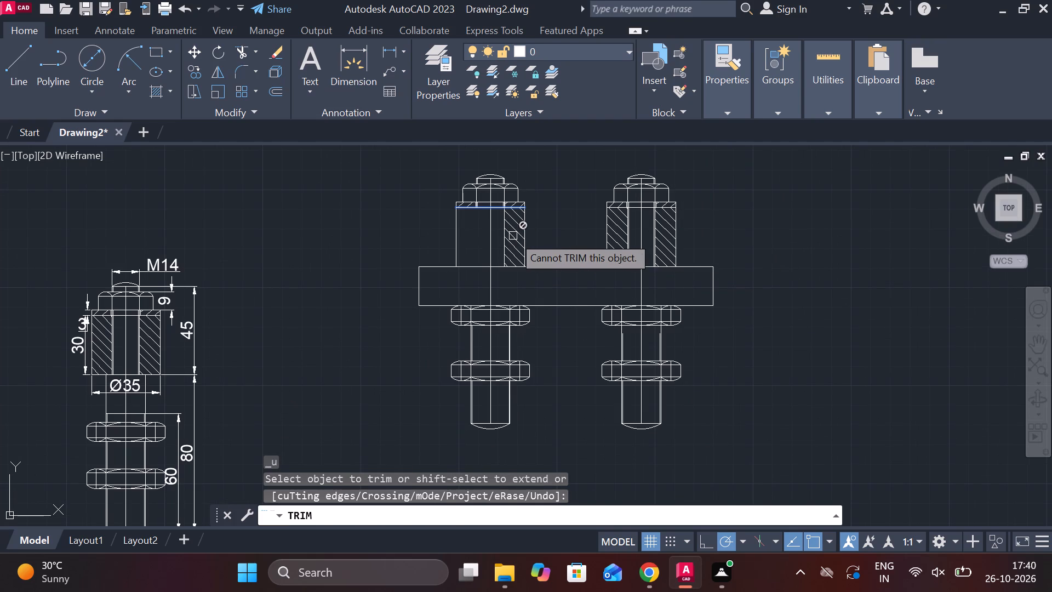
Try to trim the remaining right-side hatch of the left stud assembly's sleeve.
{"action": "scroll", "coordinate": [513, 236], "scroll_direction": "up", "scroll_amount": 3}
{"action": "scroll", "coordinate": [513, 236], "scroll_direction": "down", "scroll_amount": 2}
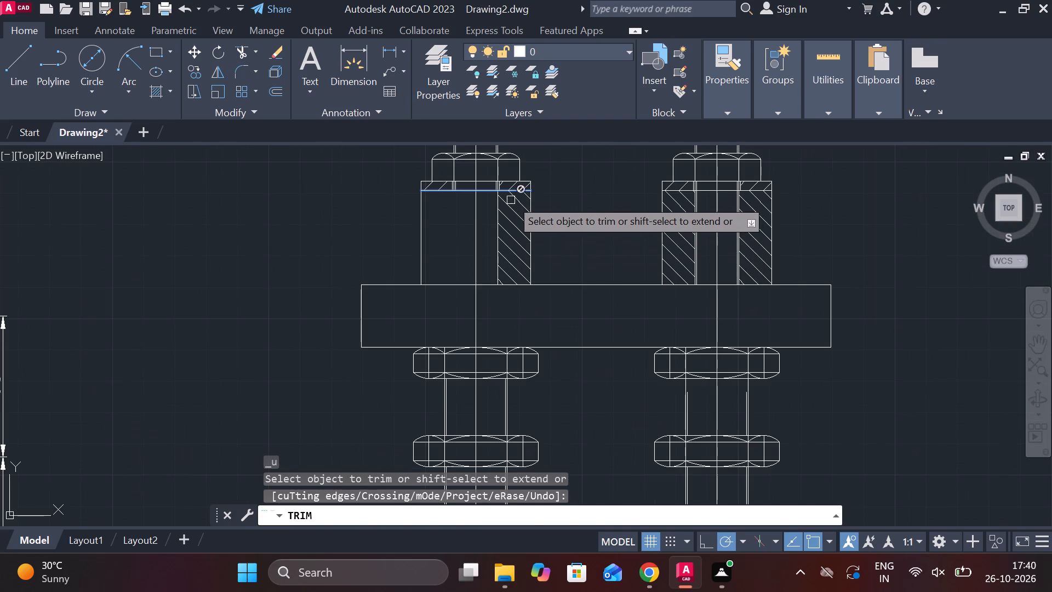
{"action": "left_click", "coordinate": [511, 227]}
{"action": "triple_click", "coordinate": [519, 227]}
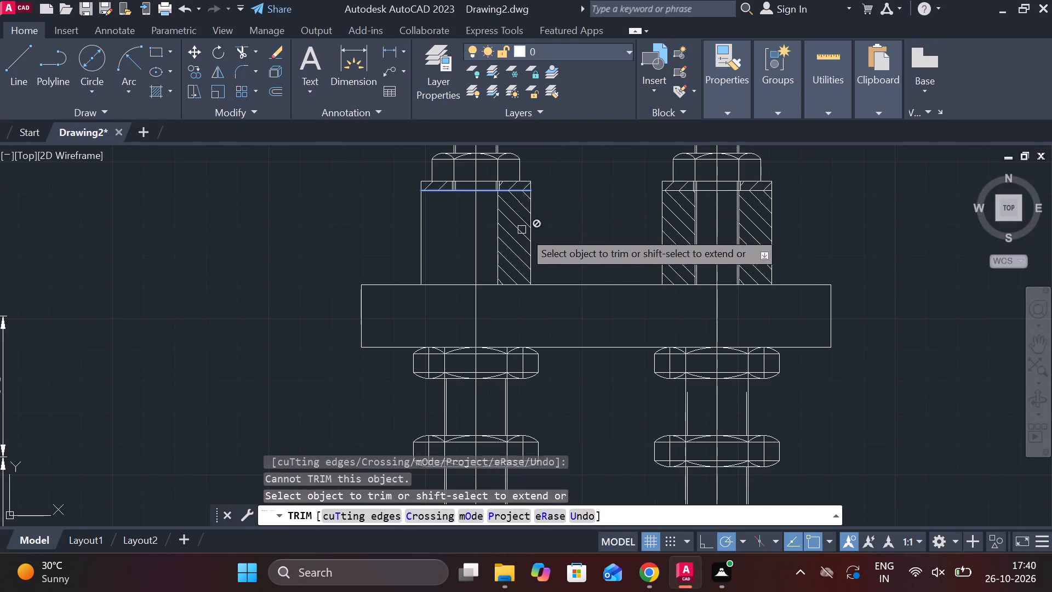
Trim away the left-side hatch and the inner edge lines on both sides of the right stud assembly's sleeve.
{"action": "left_click", "coordinate": [682, 242]}
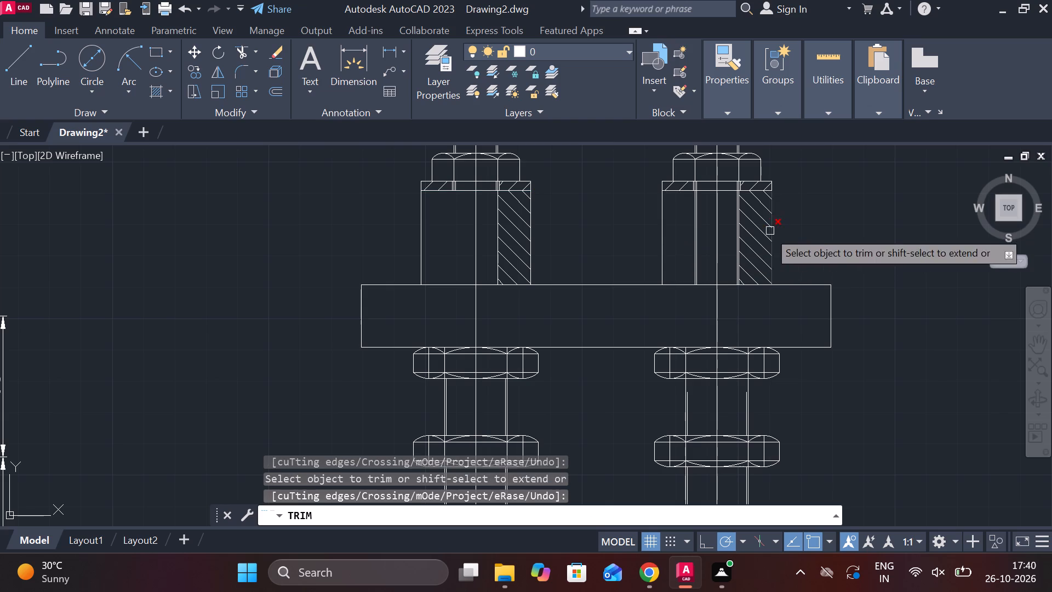
{"action": "left_click", "coordinate": [760, 232]}
{"action": "left_click", "coordinate": [762, 232]}
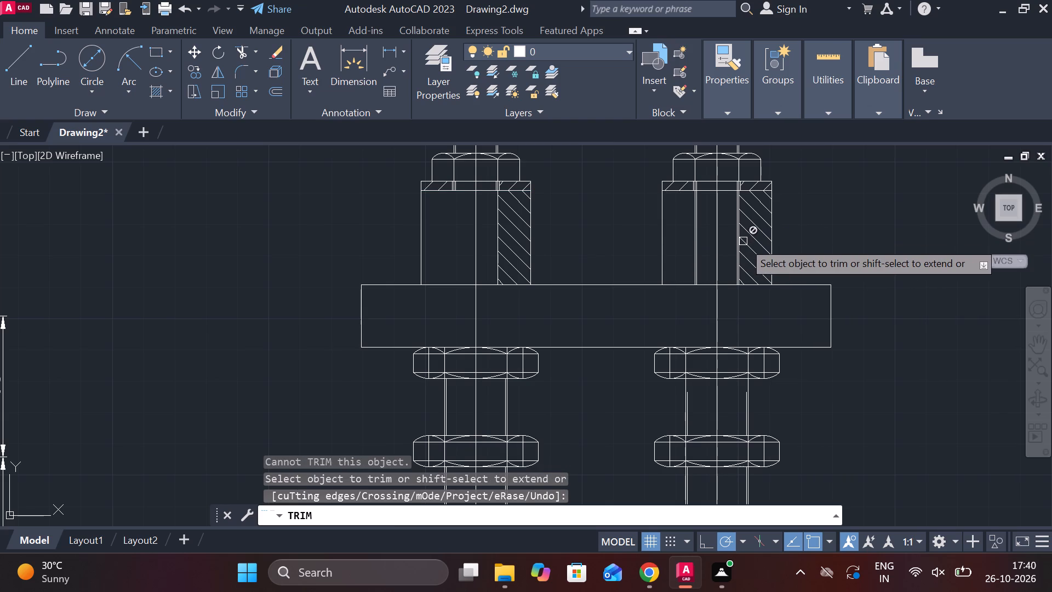
{"action": "scroll", "coordinate": [753, 223], "scroll_direction": "up", "scroll_amount": 3}
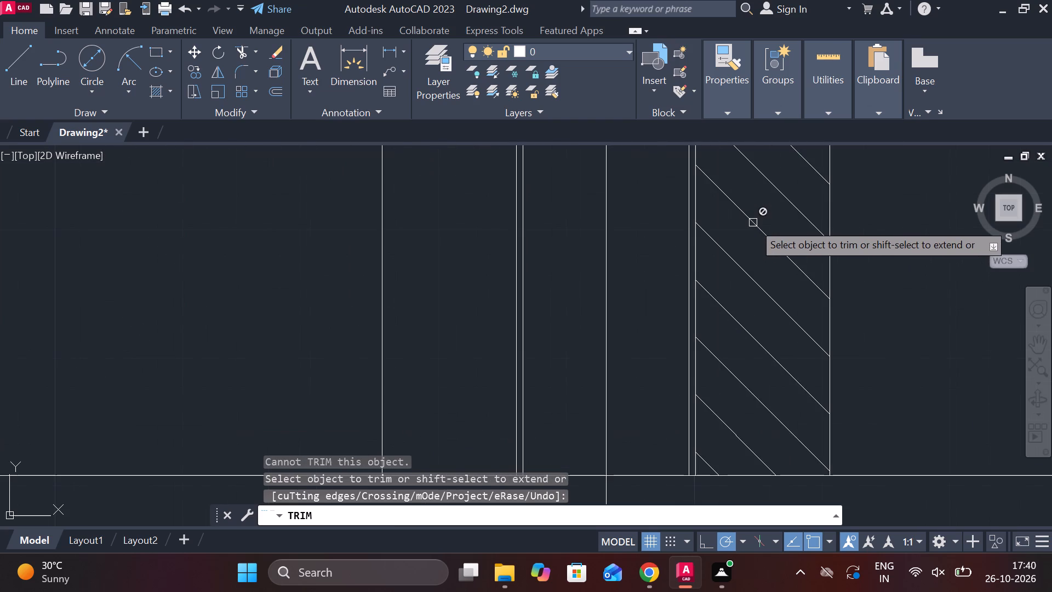
{"action": "scroll", "coordinate": [753, 223], "scroll_direction": "down", "scroll_amount": 2}
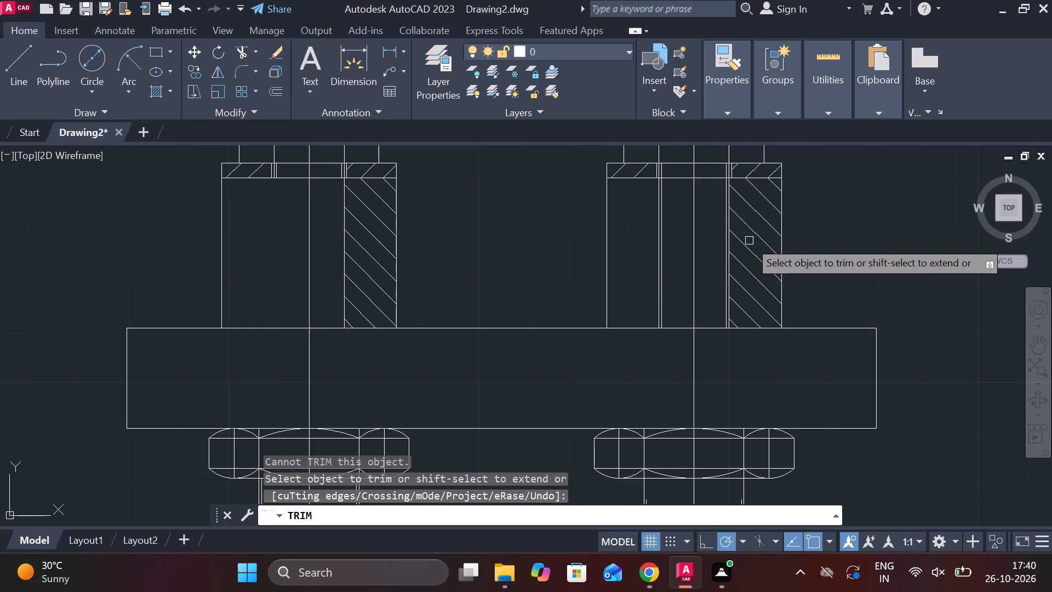
{"action": "left_click", "coordinate": [728, 257]}
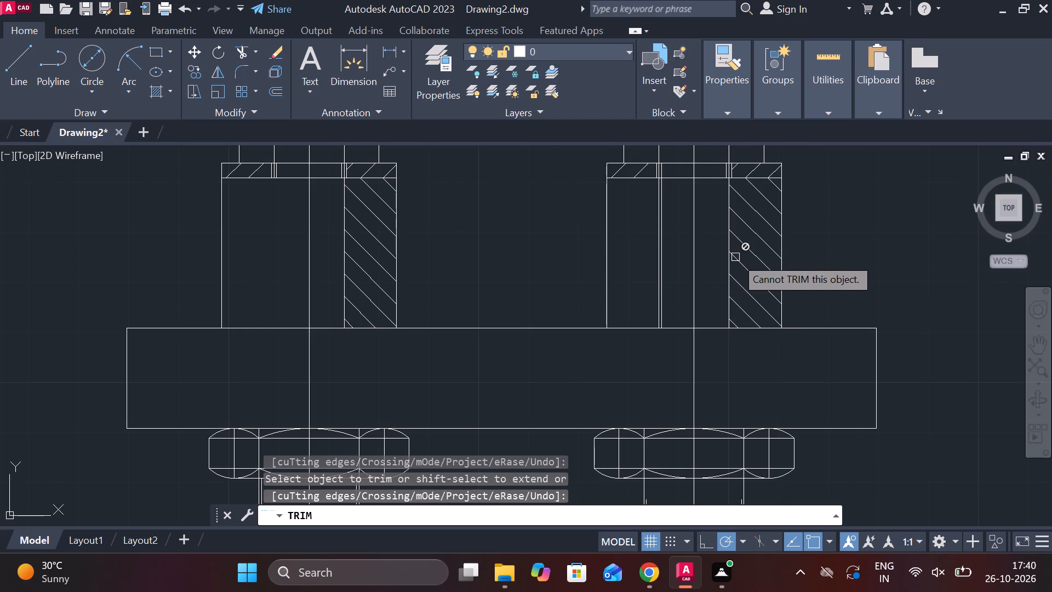
{"action": "left_click", "coordinate": [729, 257]}
{"action": "left_click", "coordinate": [664, 256]}
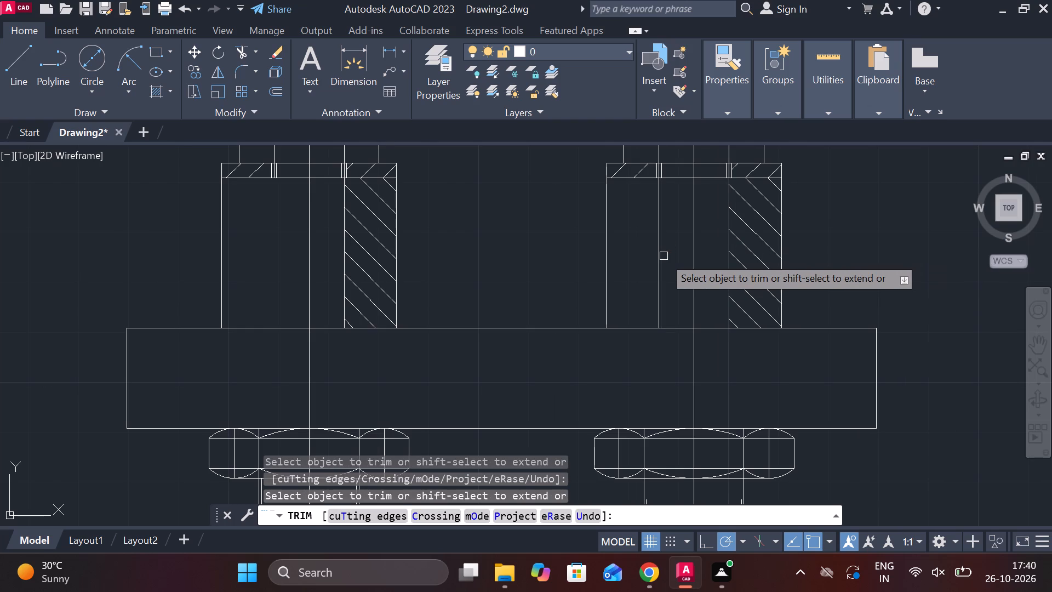
{"action": "left_click", "coordinate": [660, 256]}
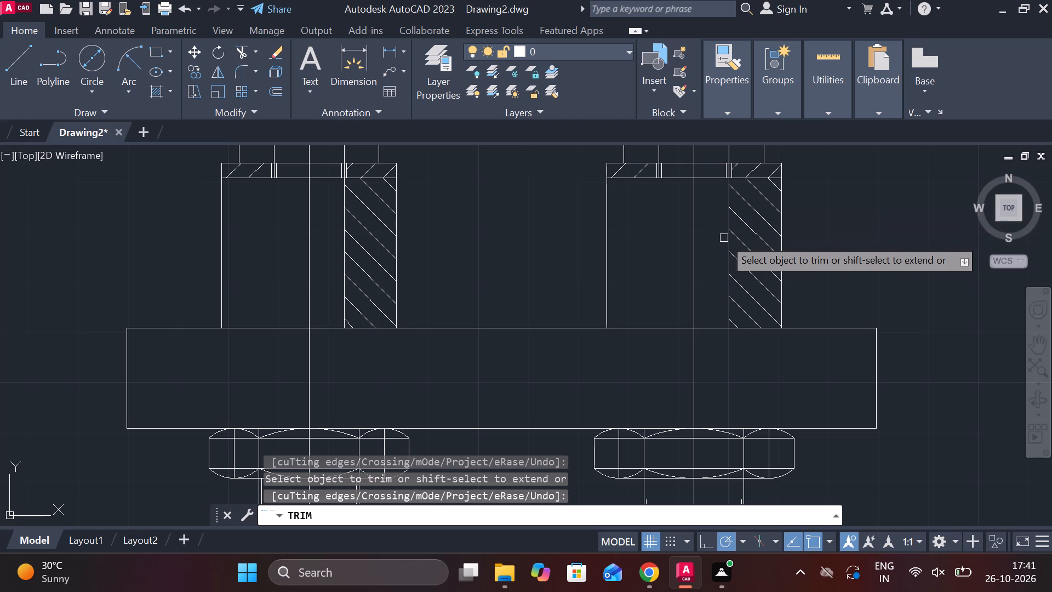
{"action": "key", "text": "Escape"}
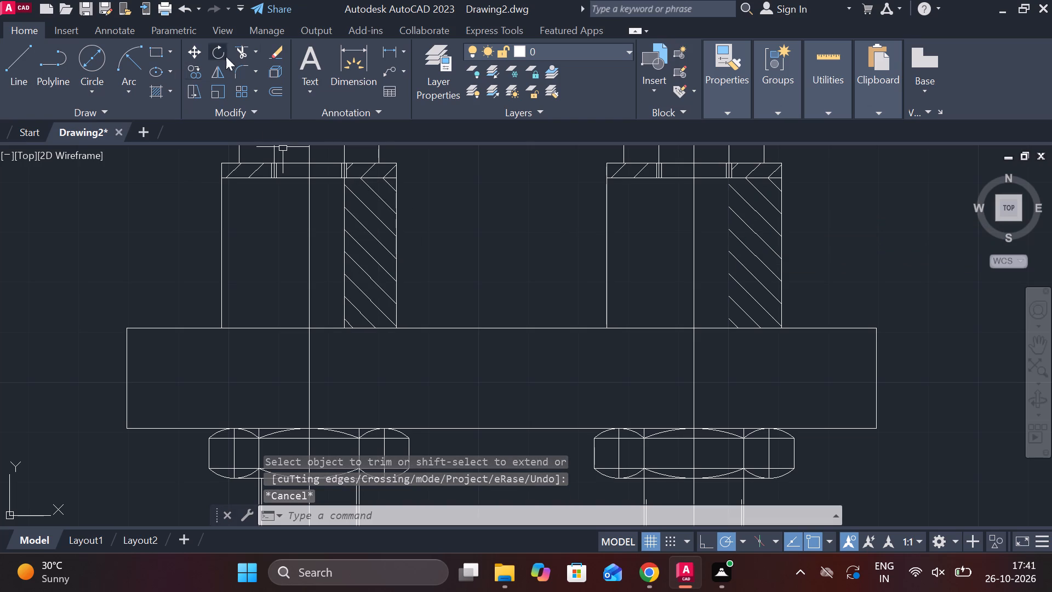
Trim the remaining inner edge line beside the hatch of the left stud assembly's sleeve.
{"action": "left_click", "coordinate": [240, 53]}
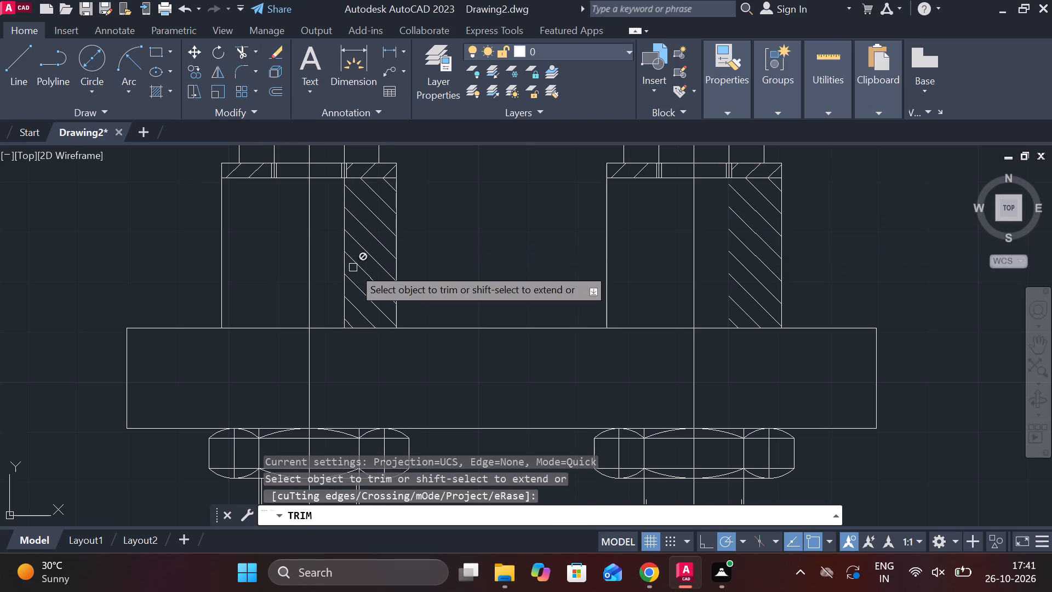
{"action": "left_click", "coordinate": [340, 259]}
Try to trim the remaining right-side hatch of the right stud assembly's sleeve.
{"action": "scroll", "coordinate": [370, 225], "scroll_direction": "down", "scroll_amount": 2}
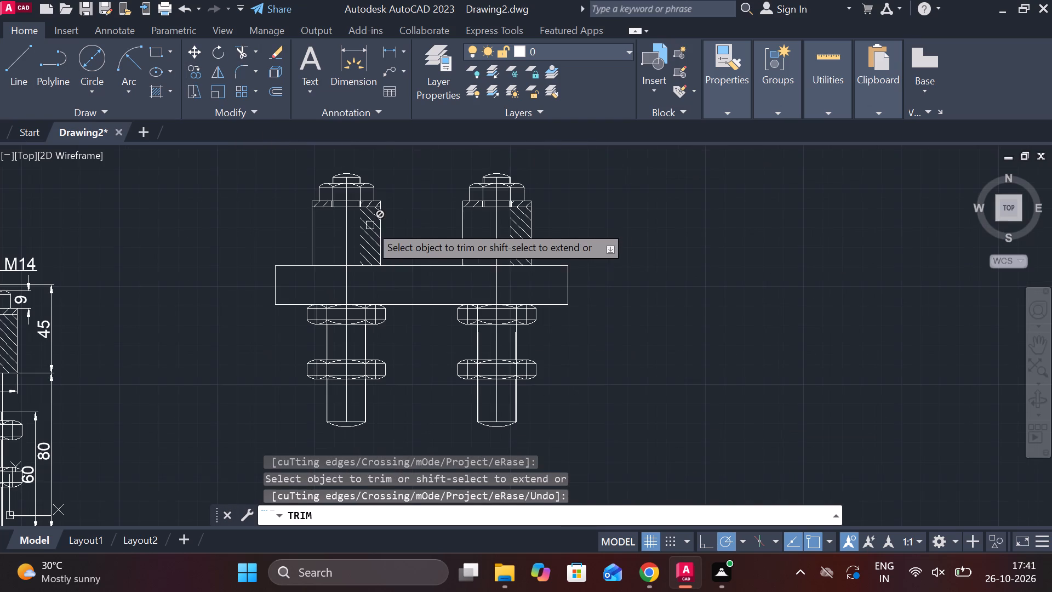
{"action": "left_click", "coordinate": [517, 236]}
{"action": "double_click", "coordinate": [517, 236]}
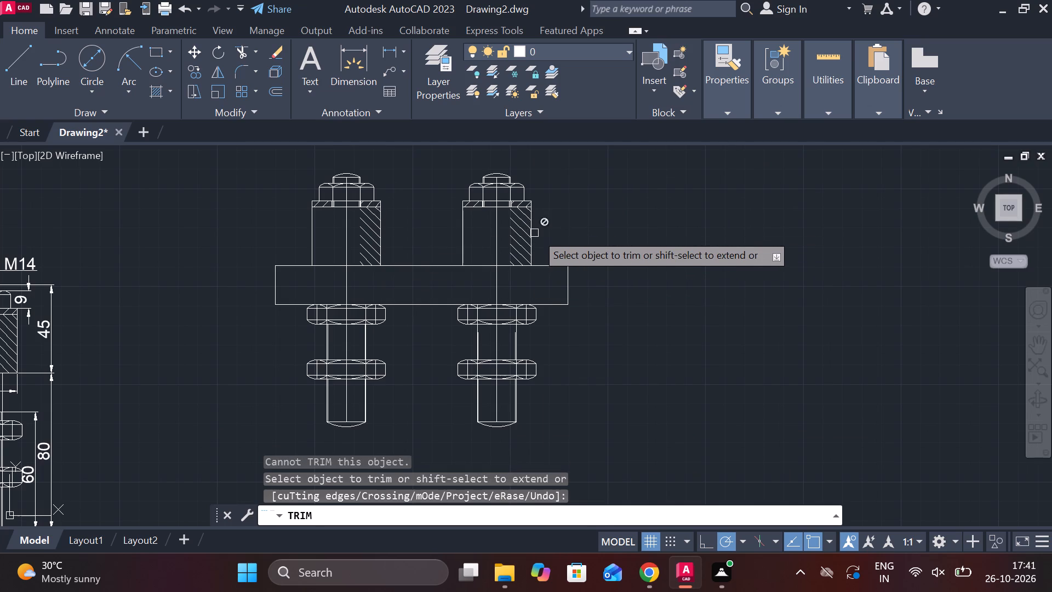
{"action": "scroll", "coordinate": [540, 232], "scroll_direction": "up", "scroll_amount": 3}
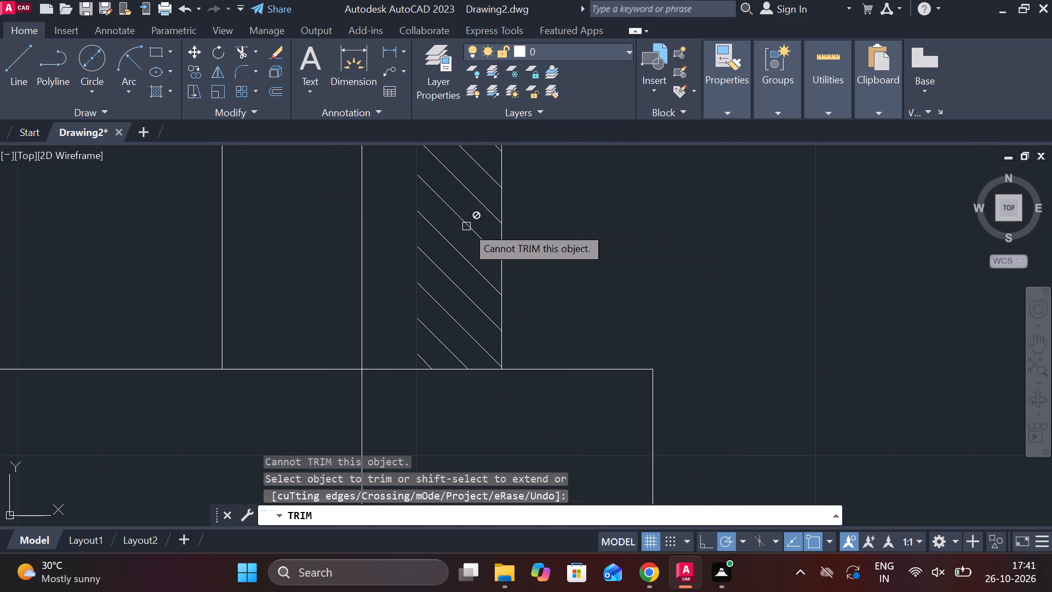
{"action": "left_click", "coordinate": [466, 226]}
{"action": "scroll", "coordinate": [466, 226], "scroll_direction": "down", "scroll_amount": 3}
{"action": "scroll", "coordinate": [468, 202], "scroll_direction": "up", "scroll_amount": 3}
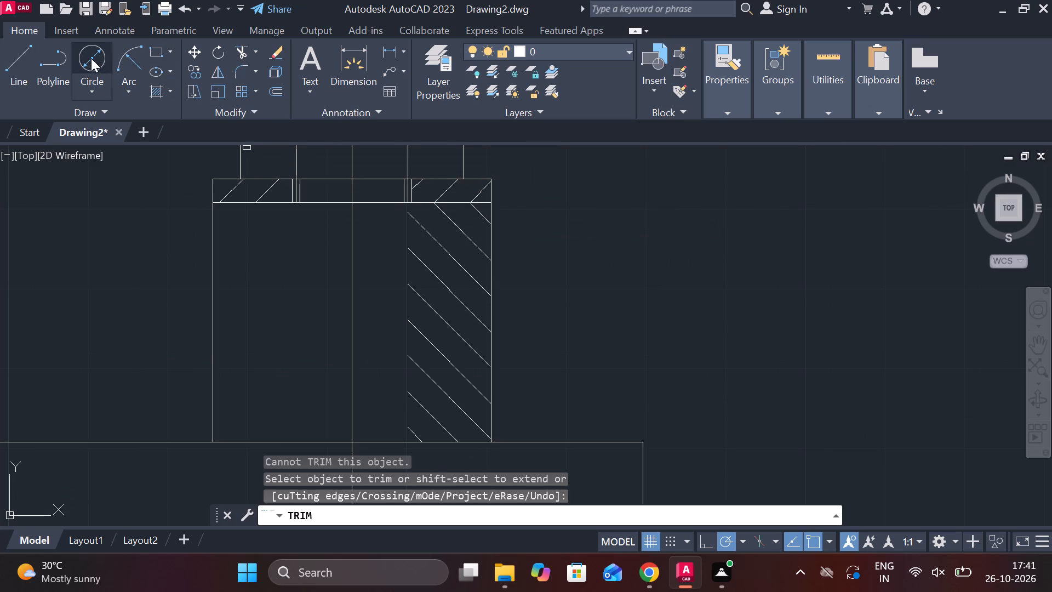
Trim away the right-side washer hatch under the top nut of both stud assemblies and try trimming the left-side washer hatch.
{"action": "left_click", "coordinate": [240, 52]}
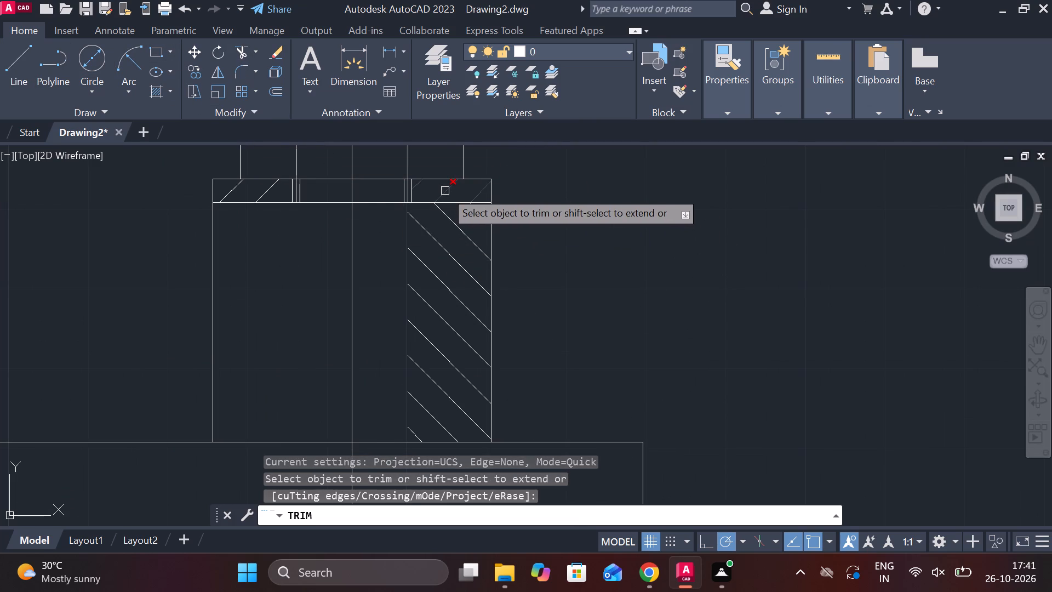
{"action": "left_click", "coordinate": [445, 191]}
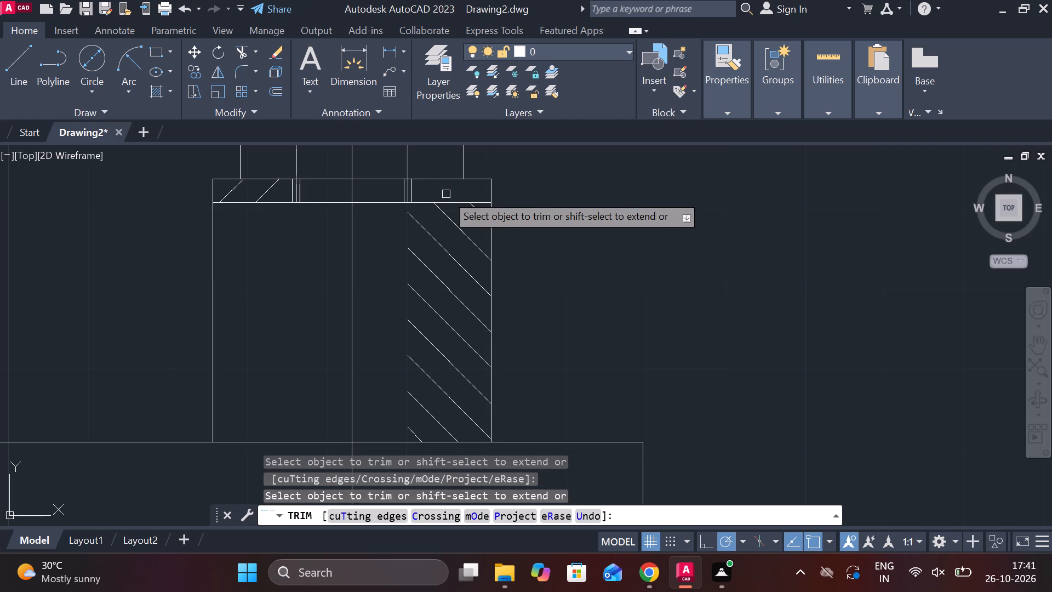
{"action": "left_click", "coordinate": [428, 263]}
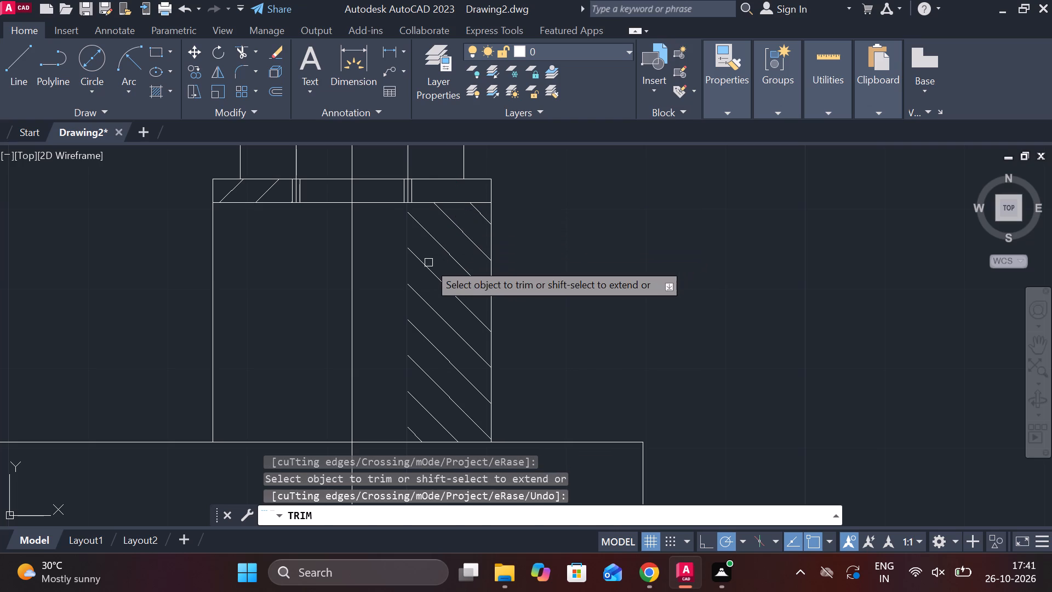
{"action": "left_click", "coordinate": [270, 189]}
{"action": "scroll", "coordinate": [275, 203], "scroll_direction": "down", "scroll_amount": 2}
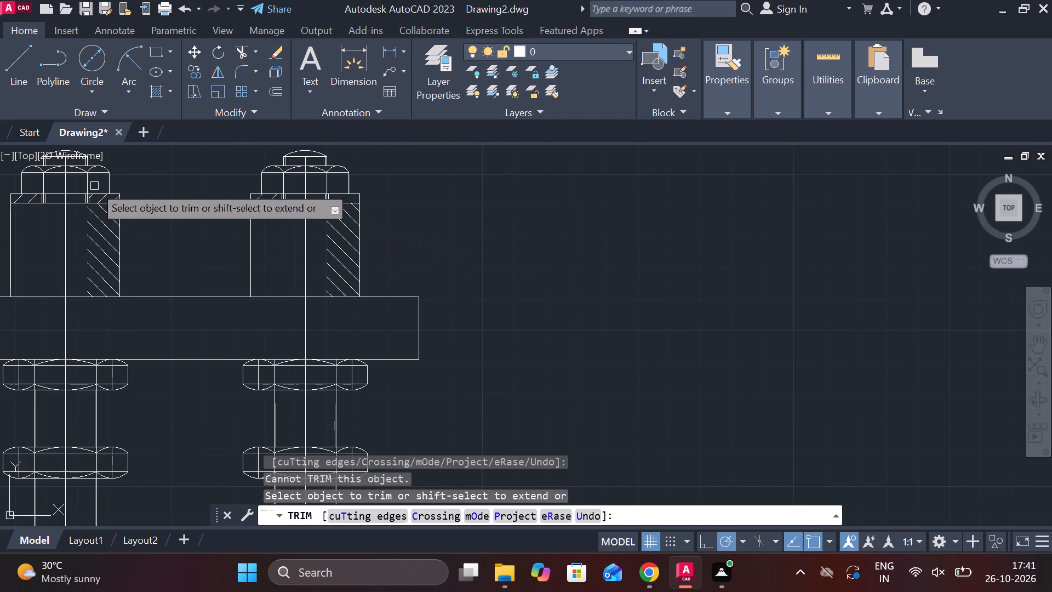
{"action": "scroll", "coordinate": [100, 202], "scroll_direction": "up", "scroll_amount": 3}
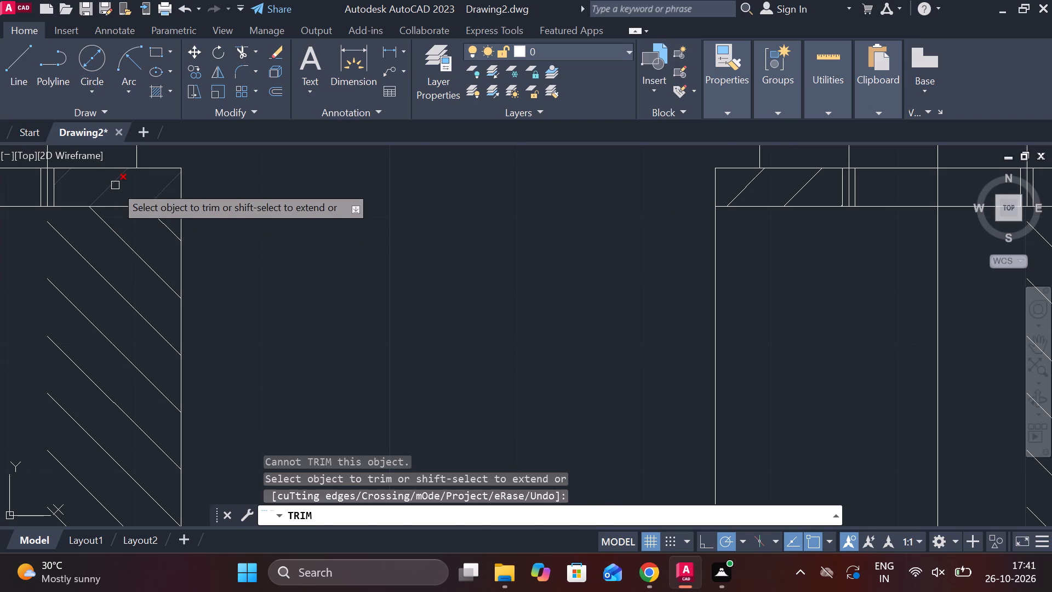
{"action": "left_click", "coordinate": [115, 185]}
{"action": "scroll", "coordinate": [118, 186], "scroll_direction": "down", "scroll_amount": 3}
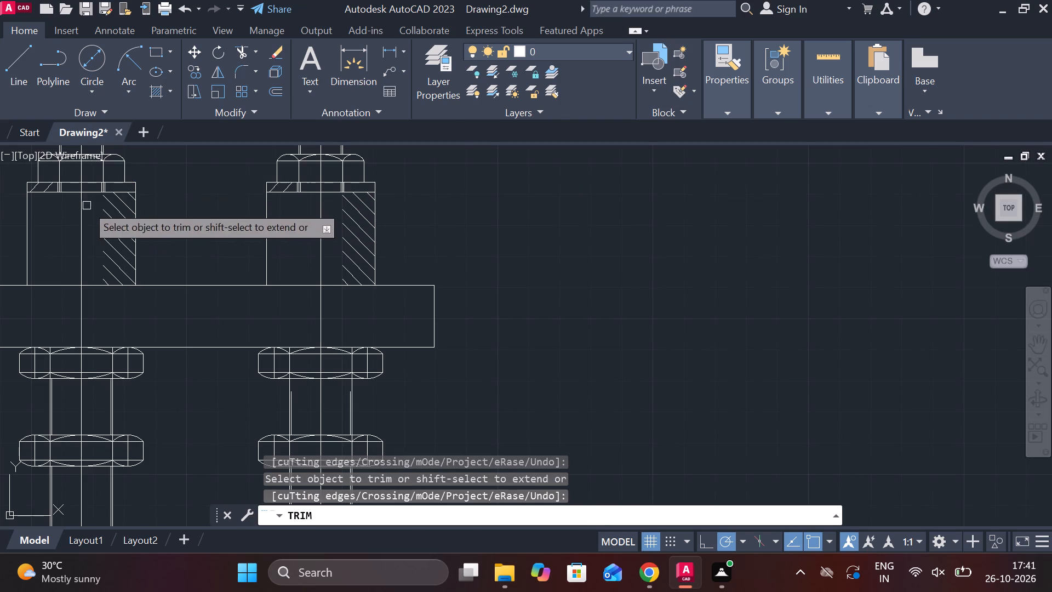
{"action": "scroll", "coordinate": [45, 185], "scroll_direction": "up", "scroll_amount": 3}
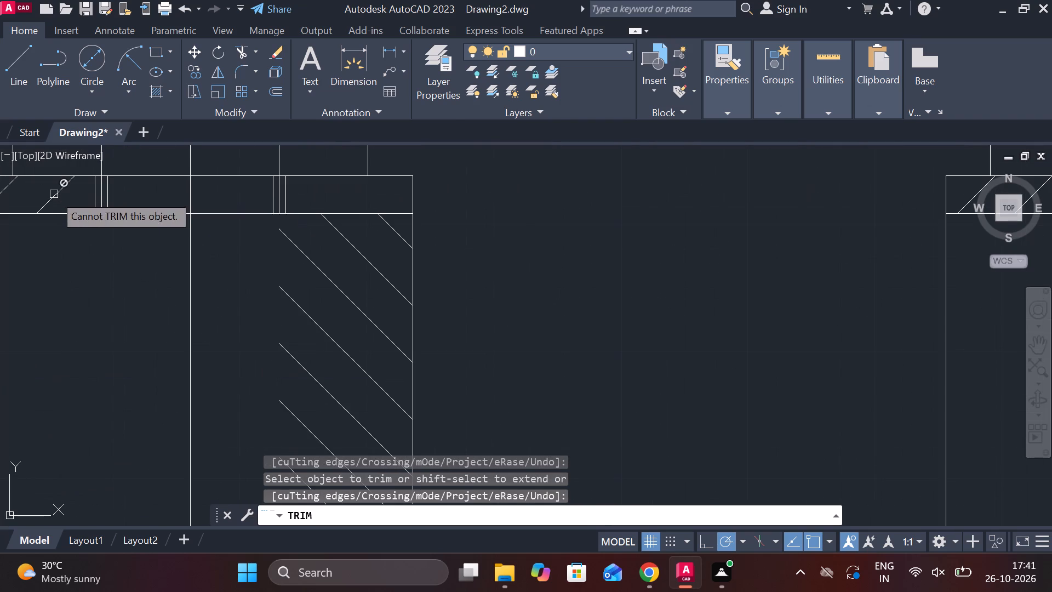
{"action": "left_click", "coordinate": [56, 195]}
{"action": "left_click", "coordinate": [60, 196]}
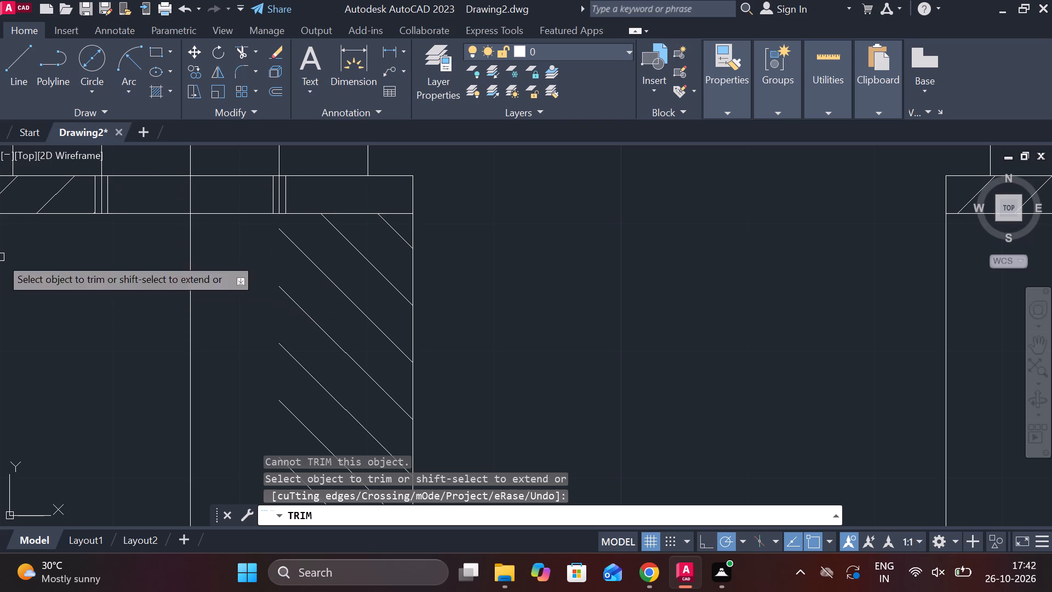
Trim the short inner vertical lines on both sides of the left stud assembly's washer.
{"action": "scroll", "coordinate": [52, 260], "scroll_direction": "down", "scroll_amount": 3}
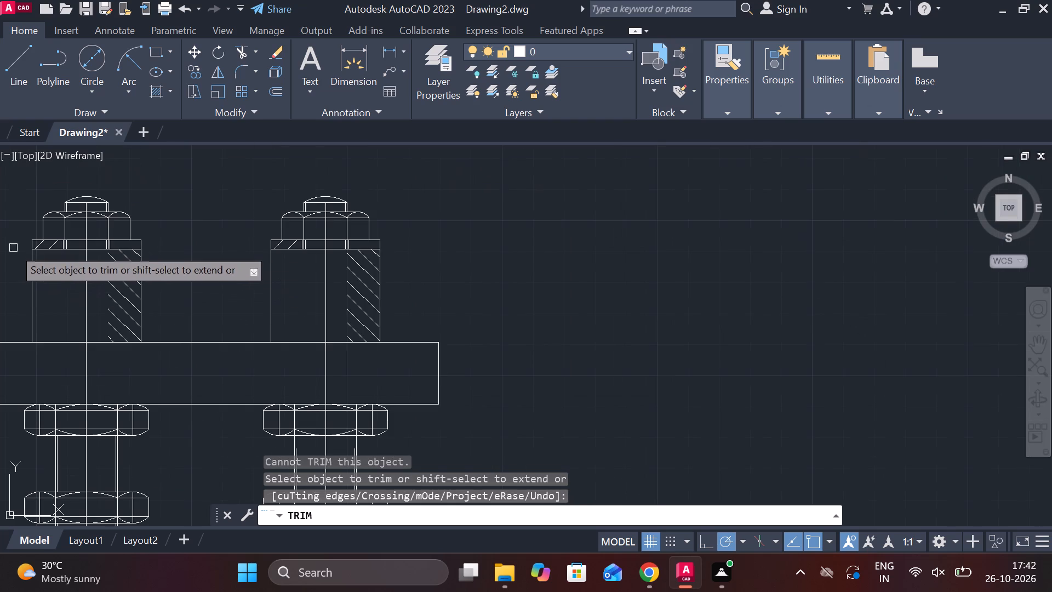
{"action": "scroll", "coordinate": [20, 244], "scroll_direction": "up", "scroll_amount": 2}
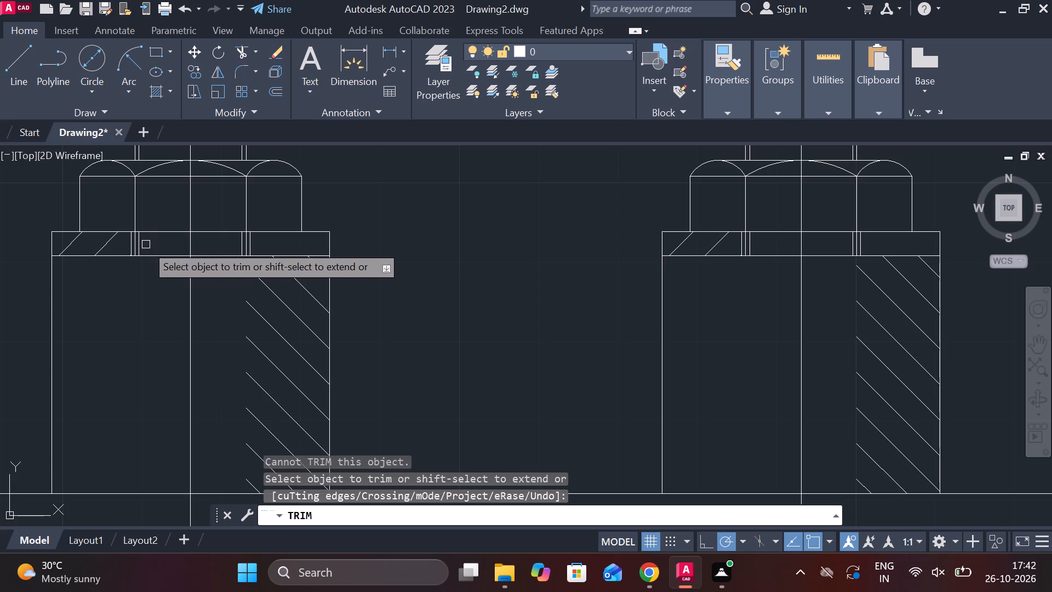
{"action": "left_click", "coordinate": [136, 244]}
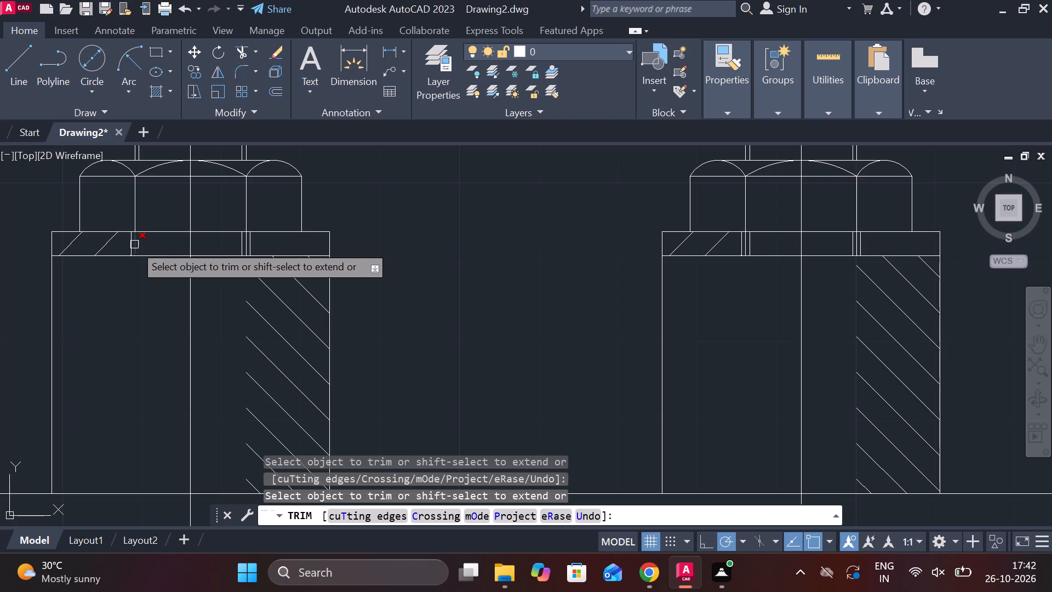
{"action": "left_click", "coordinate": [134, 244]}
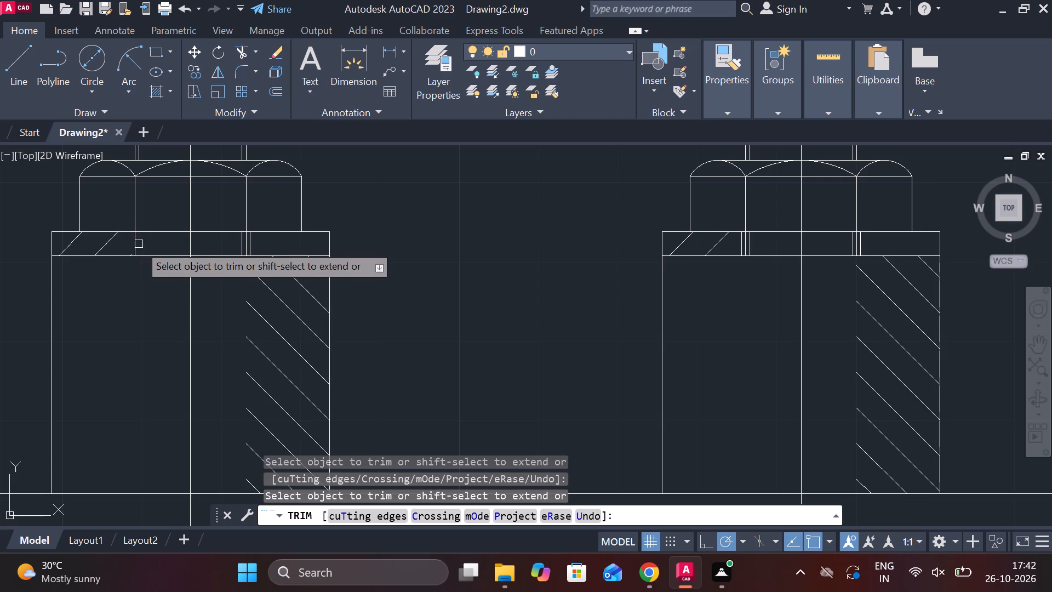
{"action": "left_click", "coordinate": [138, 244]}
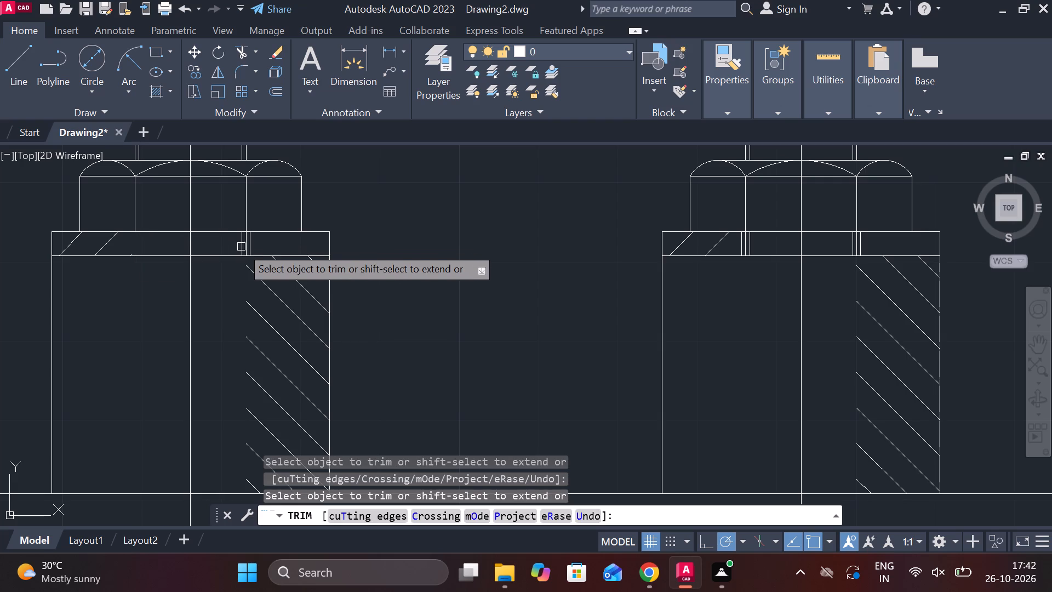
{"action": "left_click", "coordinate": [242, 247]}
{"action": "left_click", "coordinate": [252, 245]}
{"action": "left_click", "coordinate": [244, 245]}
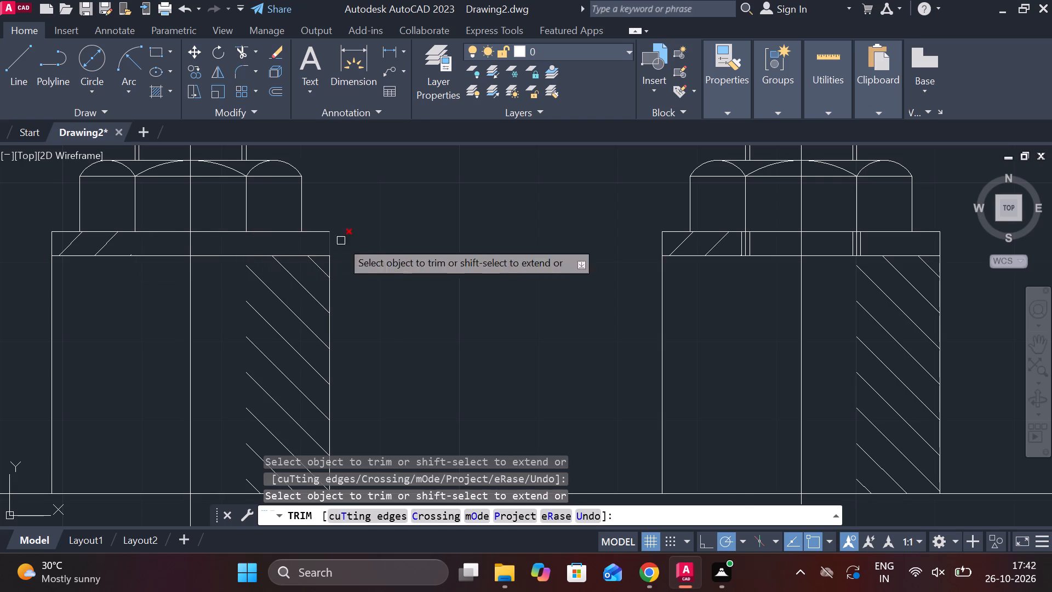
Trim the short inner vertical lines on both sides of the right stud assembly's washer.
{"action": "scroll", "coordinate": [404, 221], "scroll_direction": "down", "scroll_amount": 1}
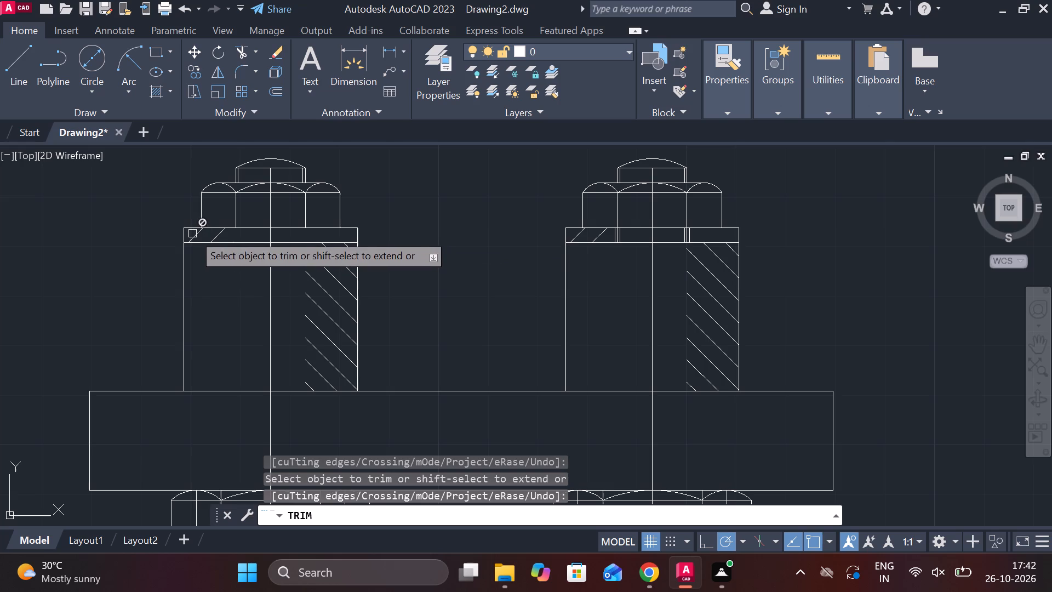
{"action": "scroll", "coordinate": [627, 236], "scroll_direction": "up", "scroll_amount": 1}
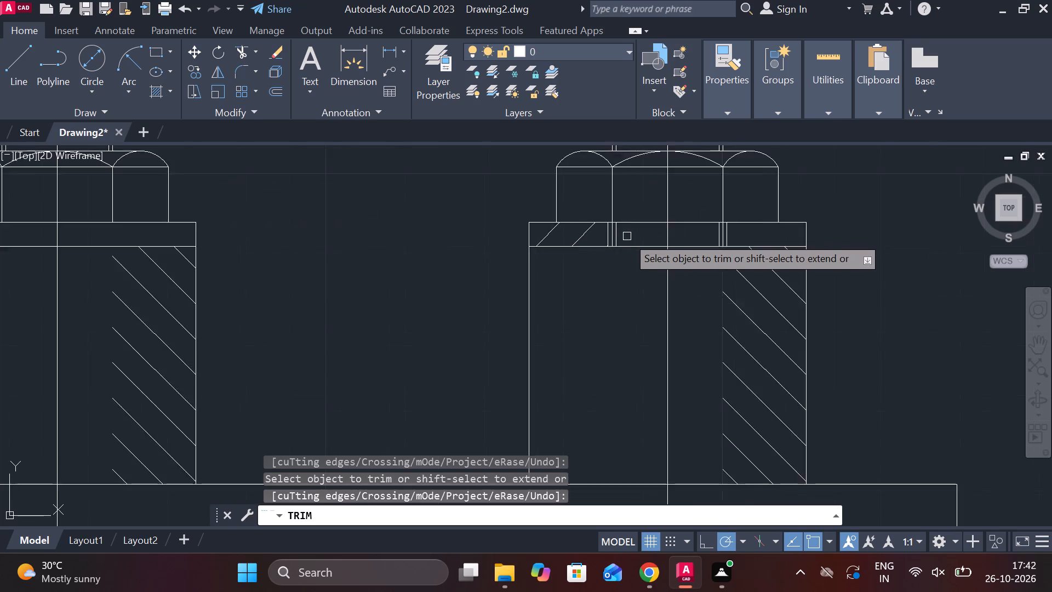
{"action": "scroll", "coordinate": [627, 236], "scroll_direction": "up", "scroll_amount": 1}
{"action": "left_click", "coordinate": [597, 237]}
{"action": "left_click", "coordinate": [607, 236]}
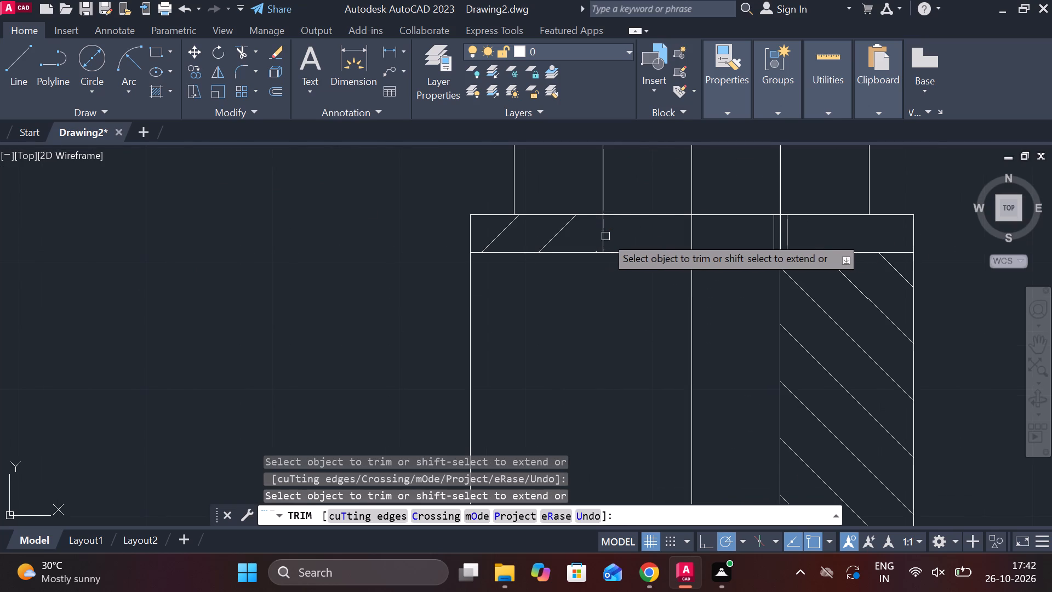
{"action": "left_click", "coordinate": [602, 236]}
{"action": "left_click", "coordinate": [767, 235]}
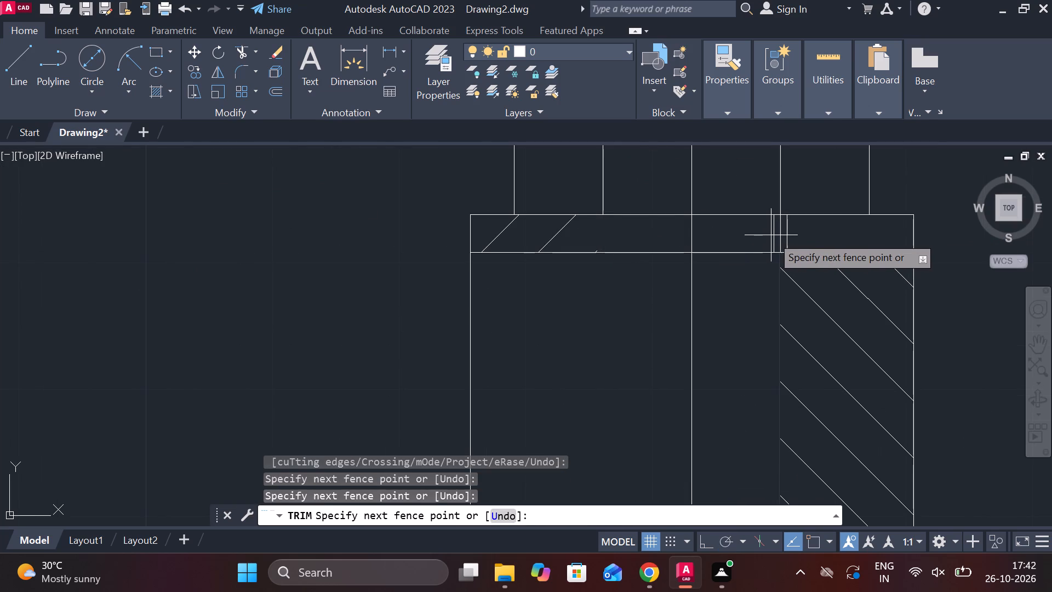
{"action": "left_click", "coordinate": [793, 235]}
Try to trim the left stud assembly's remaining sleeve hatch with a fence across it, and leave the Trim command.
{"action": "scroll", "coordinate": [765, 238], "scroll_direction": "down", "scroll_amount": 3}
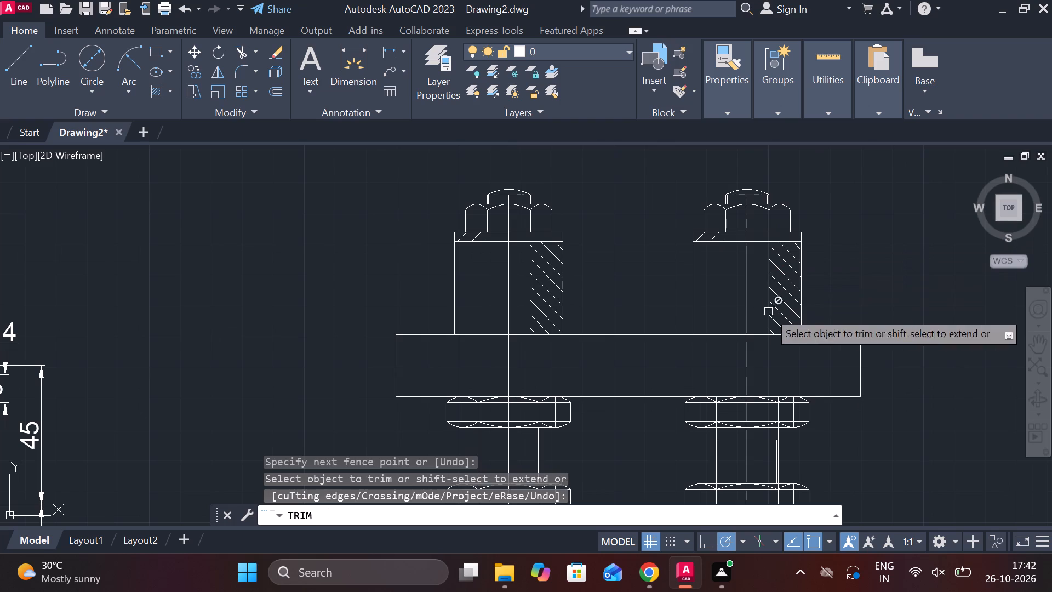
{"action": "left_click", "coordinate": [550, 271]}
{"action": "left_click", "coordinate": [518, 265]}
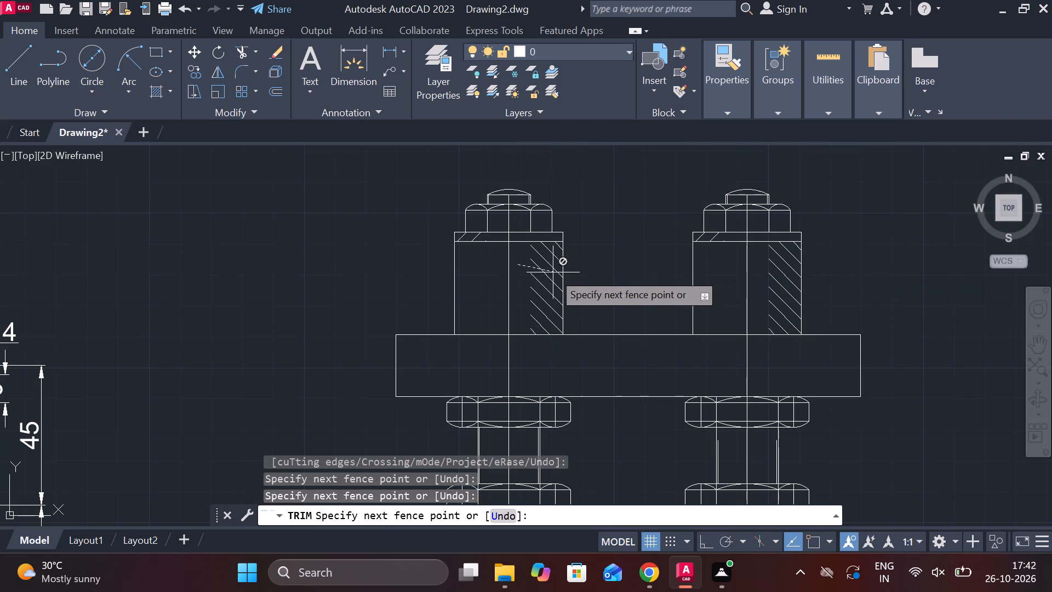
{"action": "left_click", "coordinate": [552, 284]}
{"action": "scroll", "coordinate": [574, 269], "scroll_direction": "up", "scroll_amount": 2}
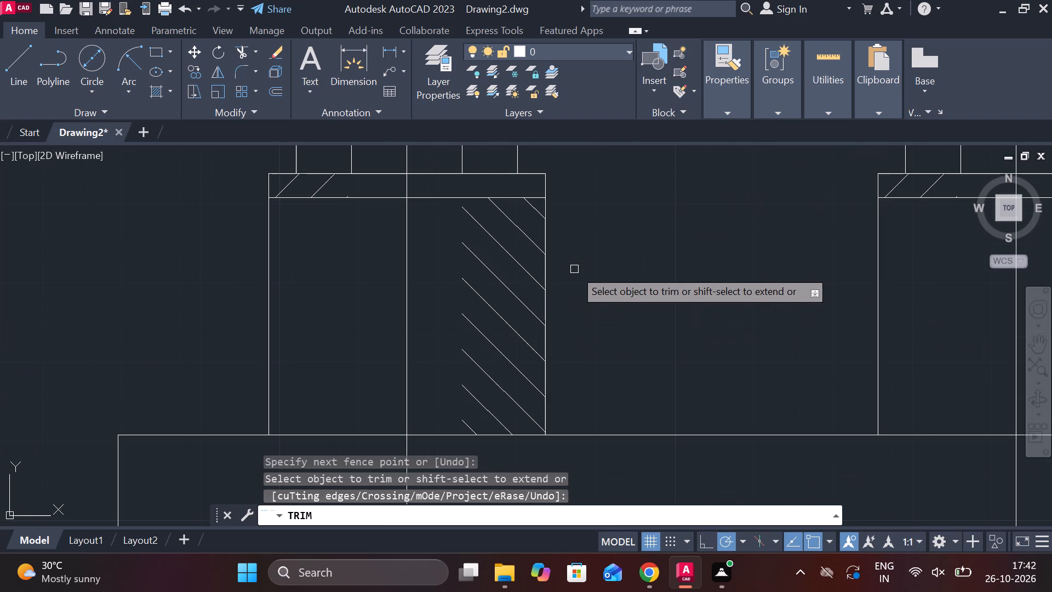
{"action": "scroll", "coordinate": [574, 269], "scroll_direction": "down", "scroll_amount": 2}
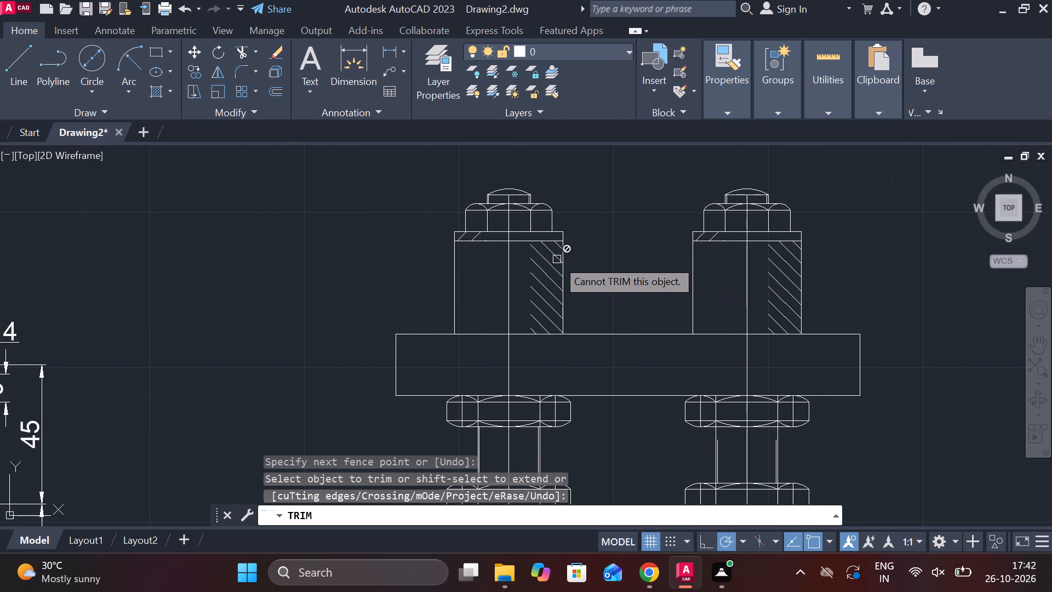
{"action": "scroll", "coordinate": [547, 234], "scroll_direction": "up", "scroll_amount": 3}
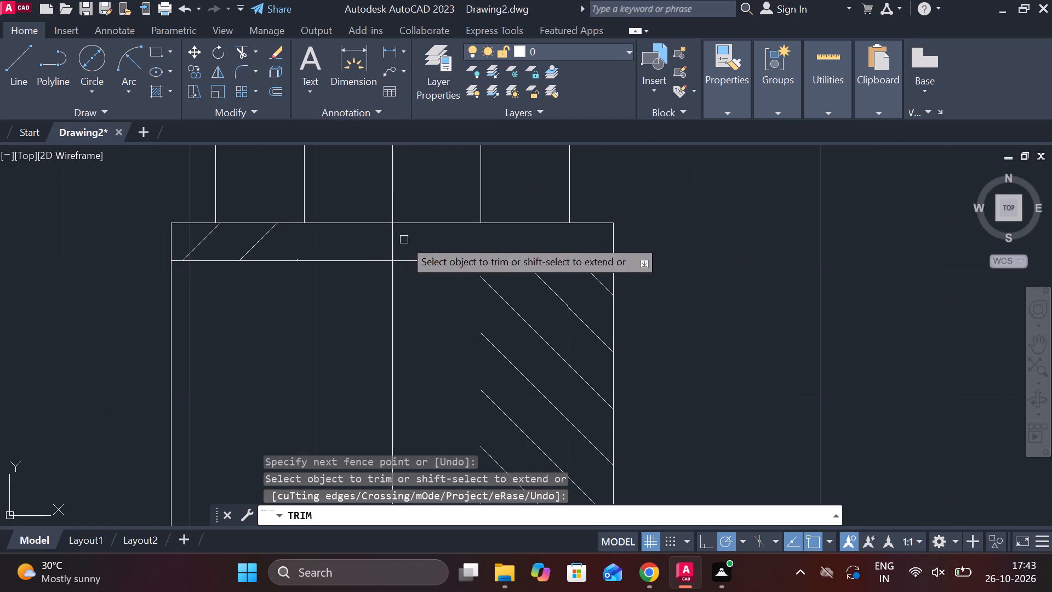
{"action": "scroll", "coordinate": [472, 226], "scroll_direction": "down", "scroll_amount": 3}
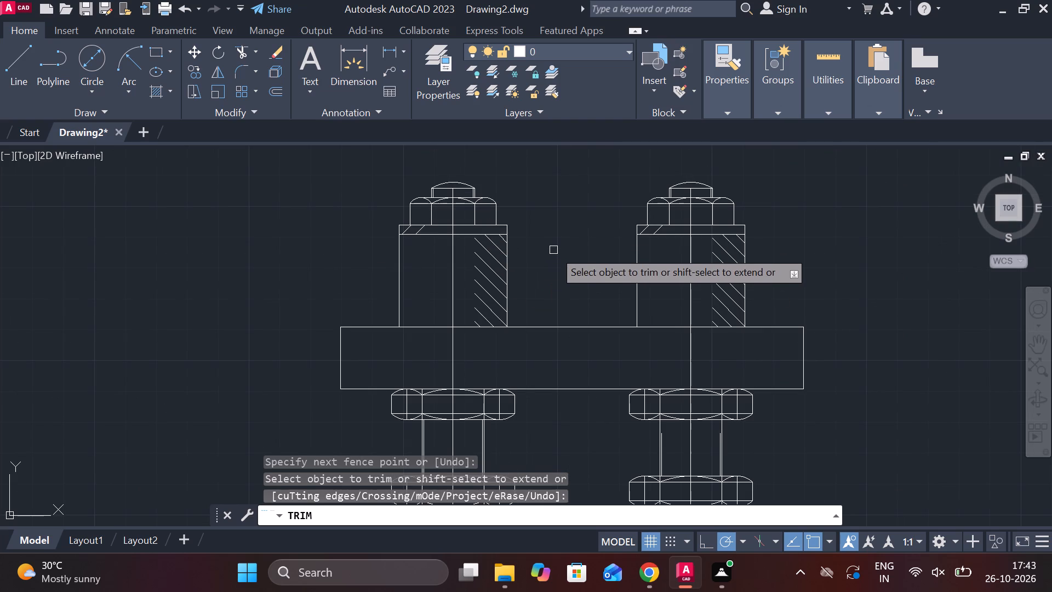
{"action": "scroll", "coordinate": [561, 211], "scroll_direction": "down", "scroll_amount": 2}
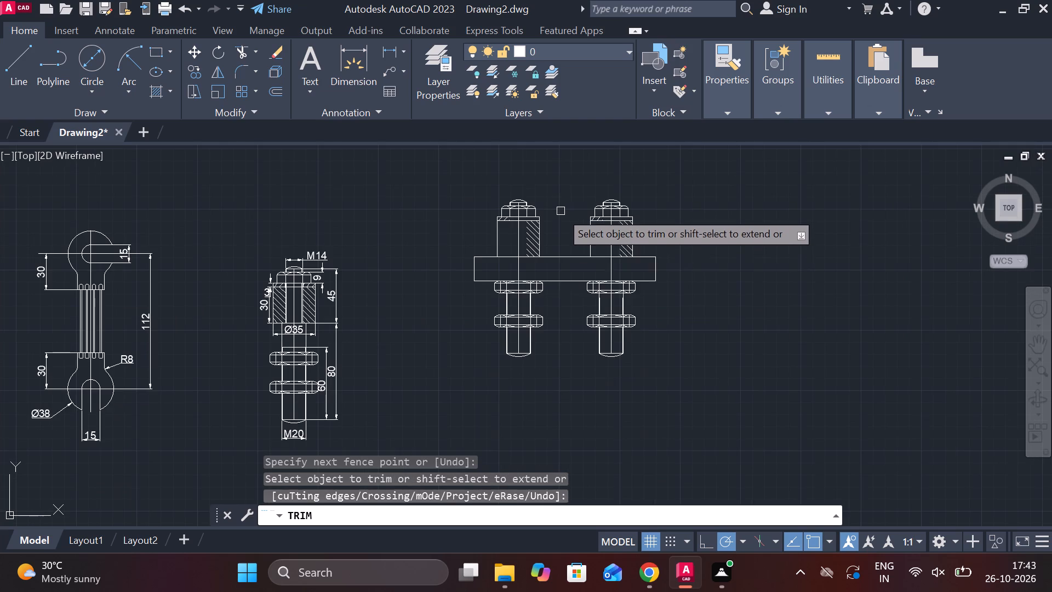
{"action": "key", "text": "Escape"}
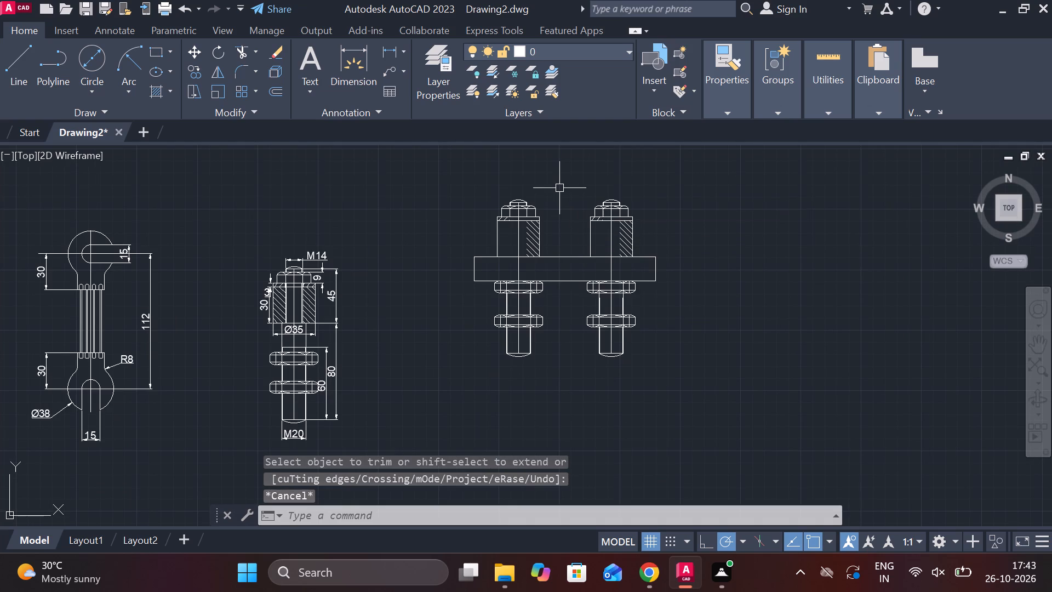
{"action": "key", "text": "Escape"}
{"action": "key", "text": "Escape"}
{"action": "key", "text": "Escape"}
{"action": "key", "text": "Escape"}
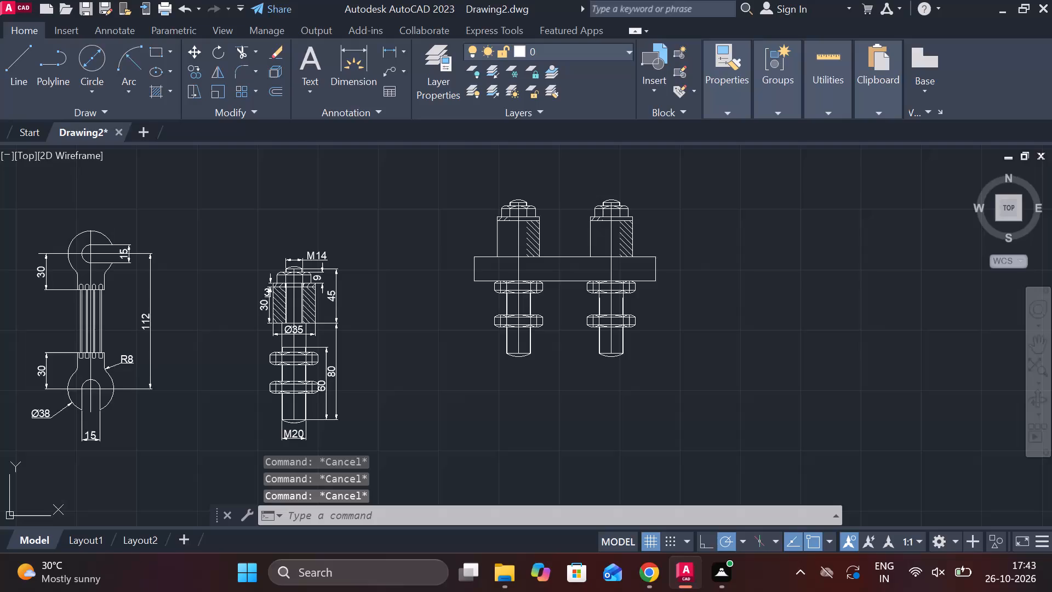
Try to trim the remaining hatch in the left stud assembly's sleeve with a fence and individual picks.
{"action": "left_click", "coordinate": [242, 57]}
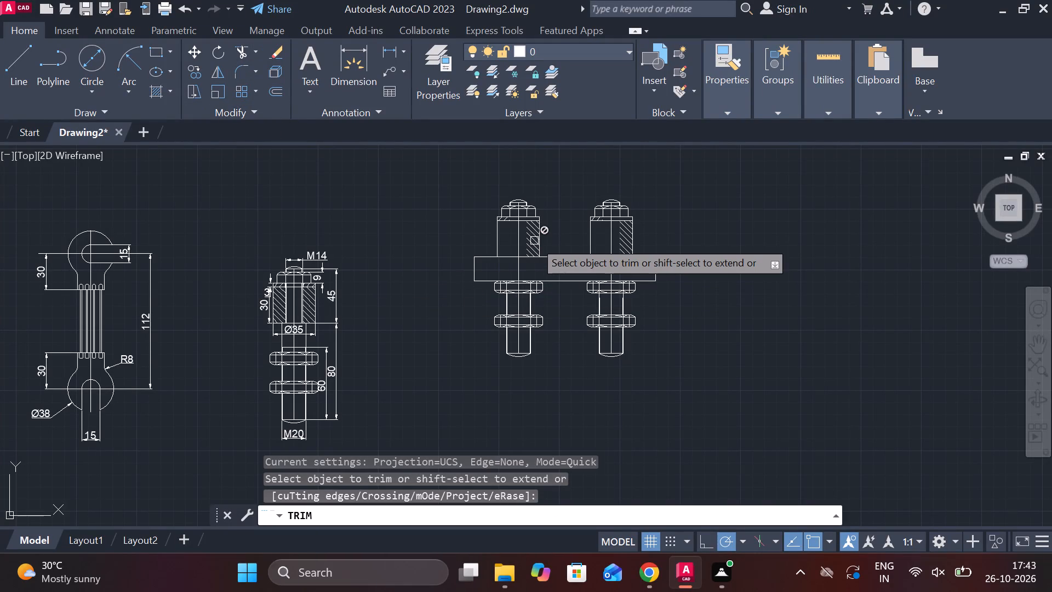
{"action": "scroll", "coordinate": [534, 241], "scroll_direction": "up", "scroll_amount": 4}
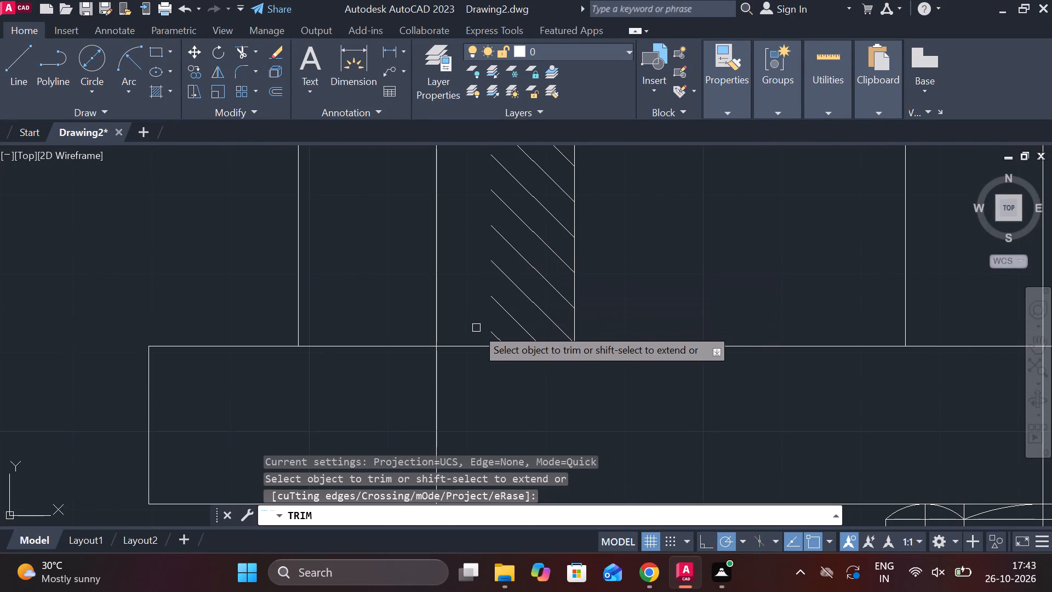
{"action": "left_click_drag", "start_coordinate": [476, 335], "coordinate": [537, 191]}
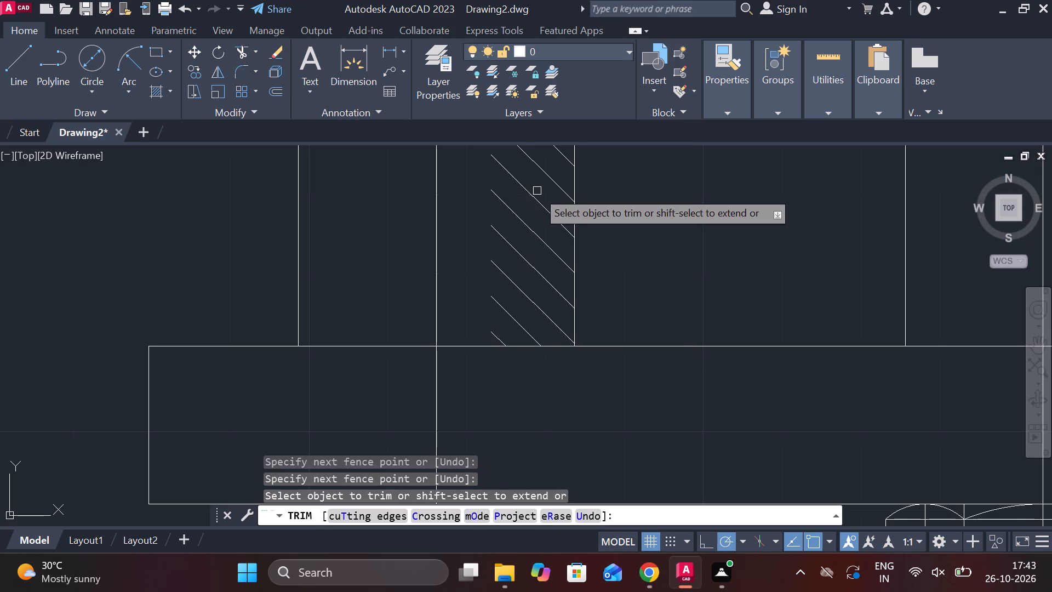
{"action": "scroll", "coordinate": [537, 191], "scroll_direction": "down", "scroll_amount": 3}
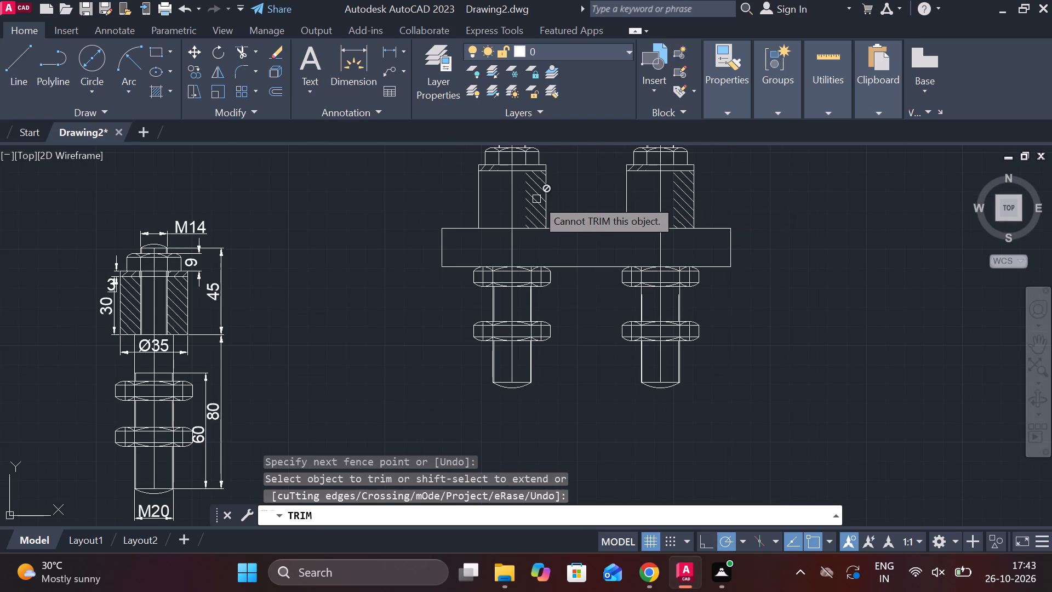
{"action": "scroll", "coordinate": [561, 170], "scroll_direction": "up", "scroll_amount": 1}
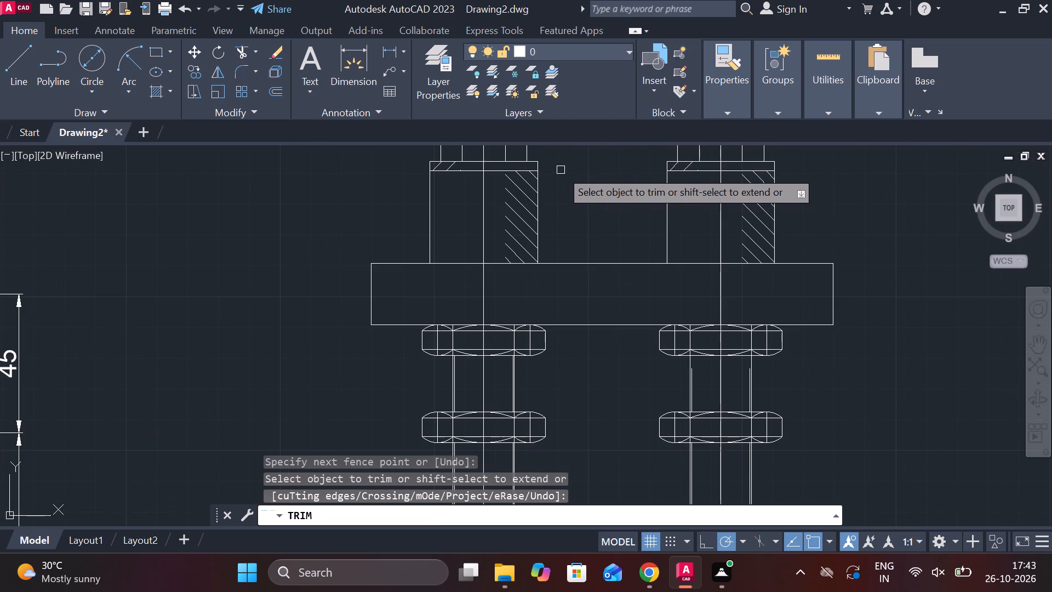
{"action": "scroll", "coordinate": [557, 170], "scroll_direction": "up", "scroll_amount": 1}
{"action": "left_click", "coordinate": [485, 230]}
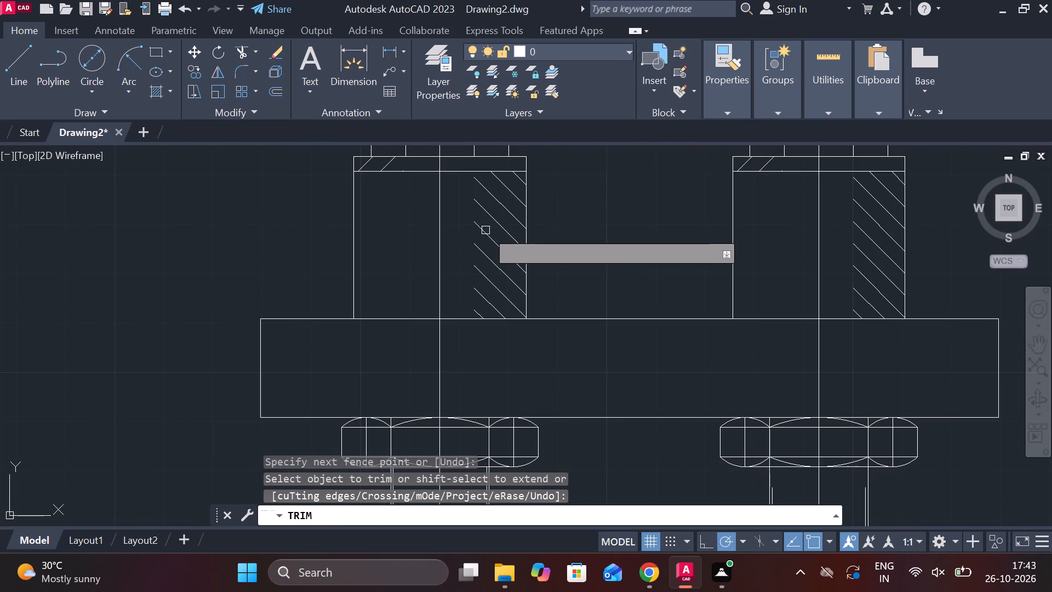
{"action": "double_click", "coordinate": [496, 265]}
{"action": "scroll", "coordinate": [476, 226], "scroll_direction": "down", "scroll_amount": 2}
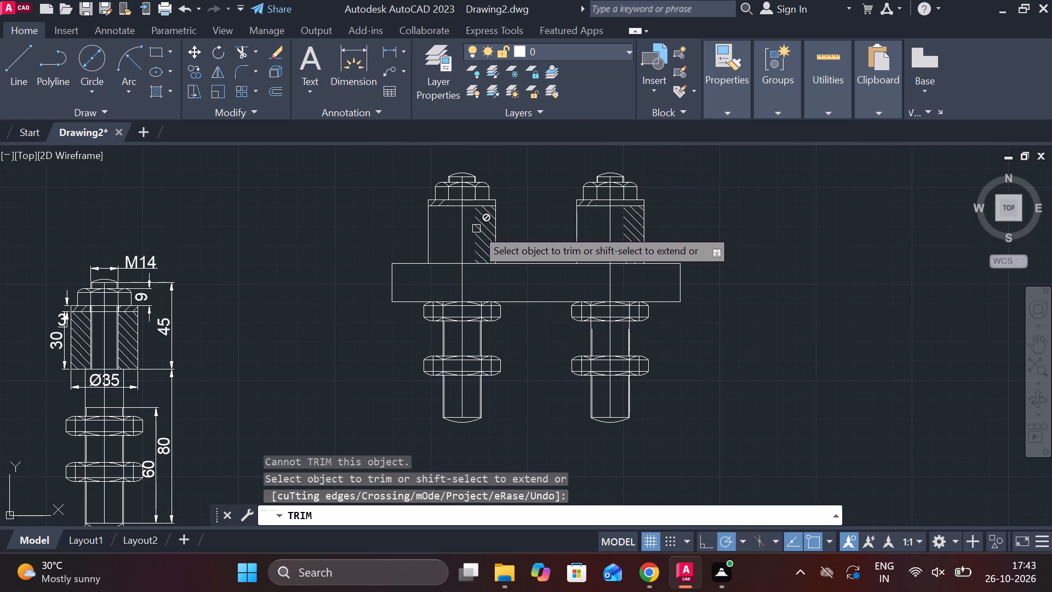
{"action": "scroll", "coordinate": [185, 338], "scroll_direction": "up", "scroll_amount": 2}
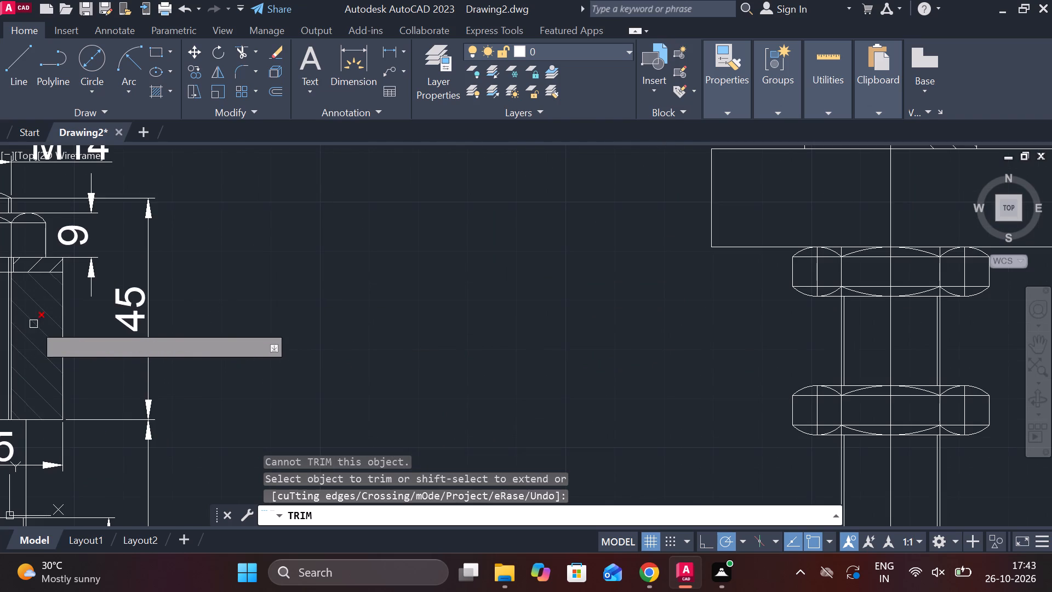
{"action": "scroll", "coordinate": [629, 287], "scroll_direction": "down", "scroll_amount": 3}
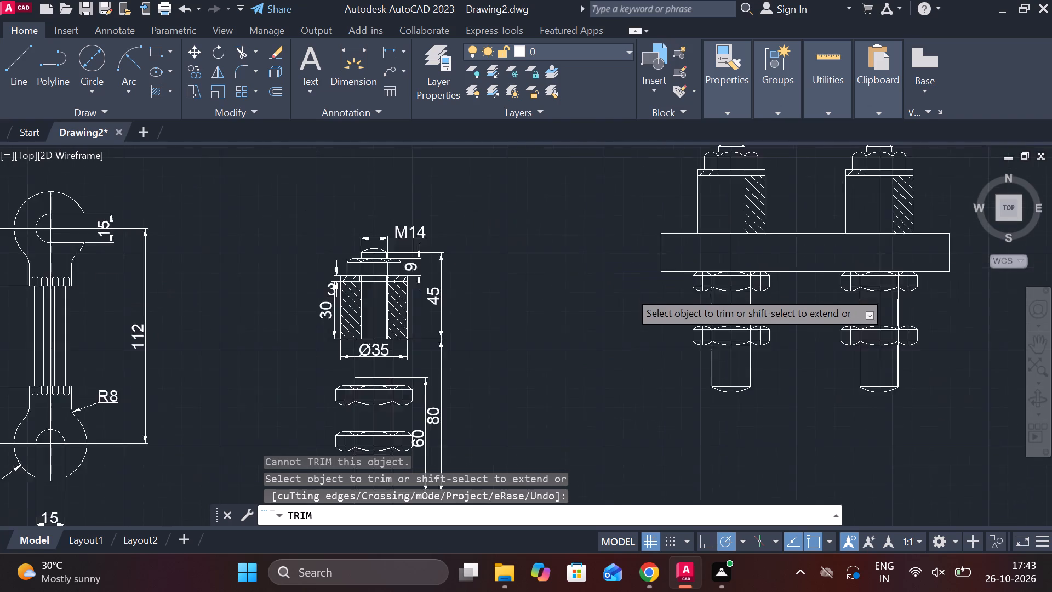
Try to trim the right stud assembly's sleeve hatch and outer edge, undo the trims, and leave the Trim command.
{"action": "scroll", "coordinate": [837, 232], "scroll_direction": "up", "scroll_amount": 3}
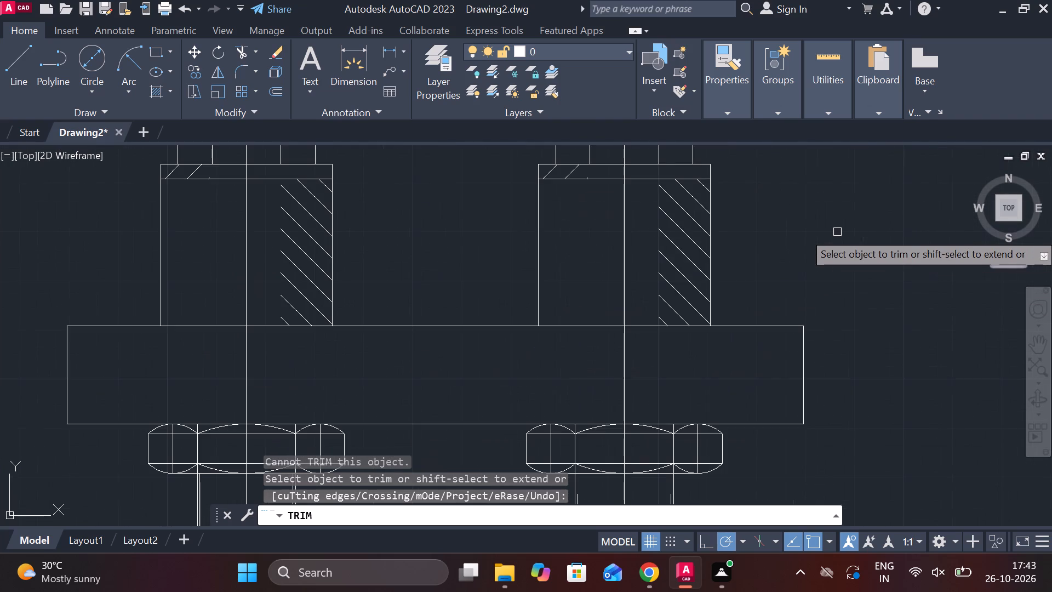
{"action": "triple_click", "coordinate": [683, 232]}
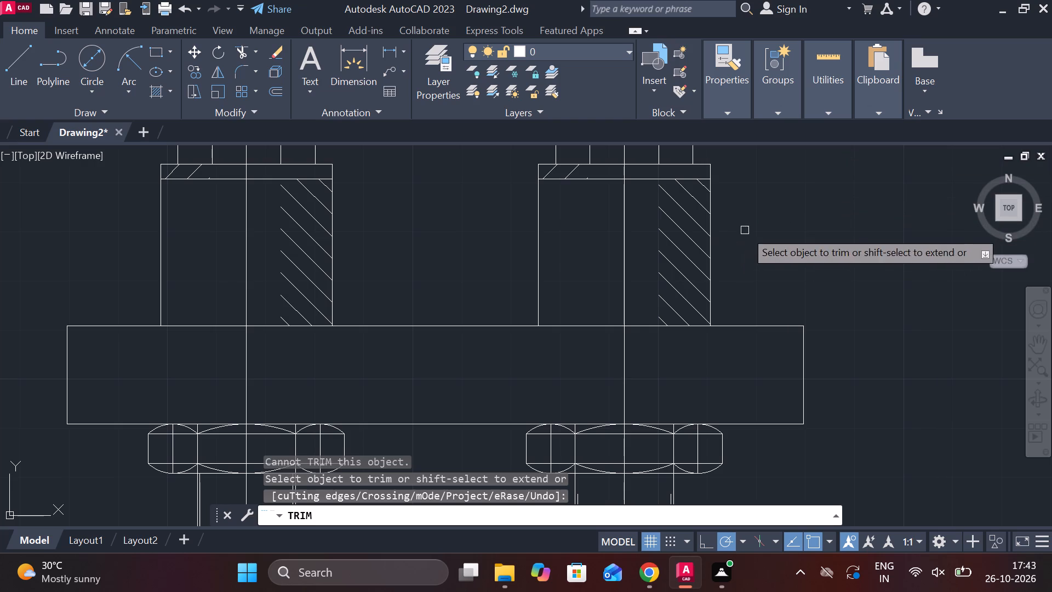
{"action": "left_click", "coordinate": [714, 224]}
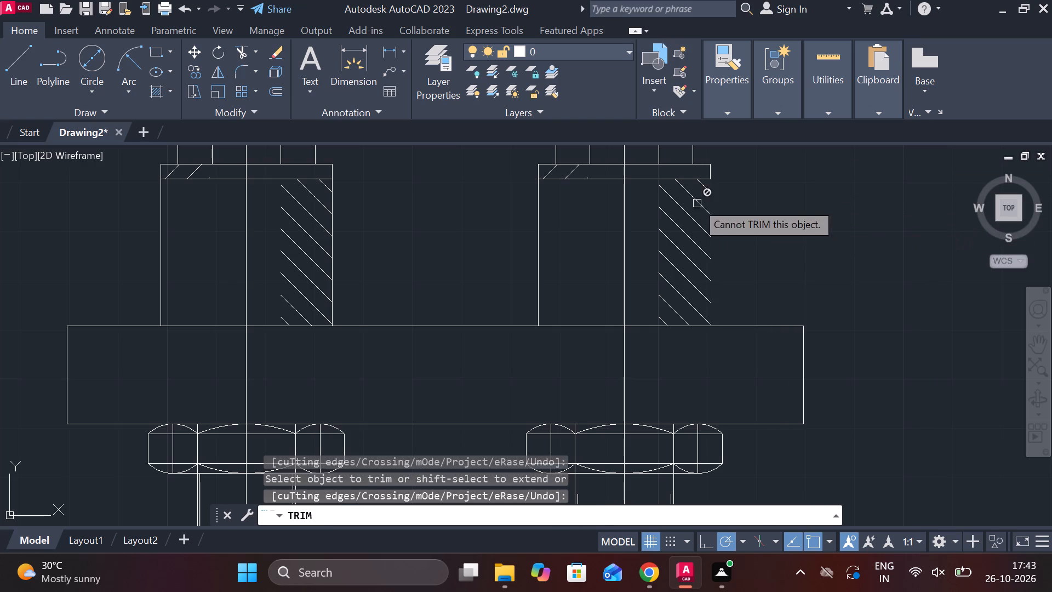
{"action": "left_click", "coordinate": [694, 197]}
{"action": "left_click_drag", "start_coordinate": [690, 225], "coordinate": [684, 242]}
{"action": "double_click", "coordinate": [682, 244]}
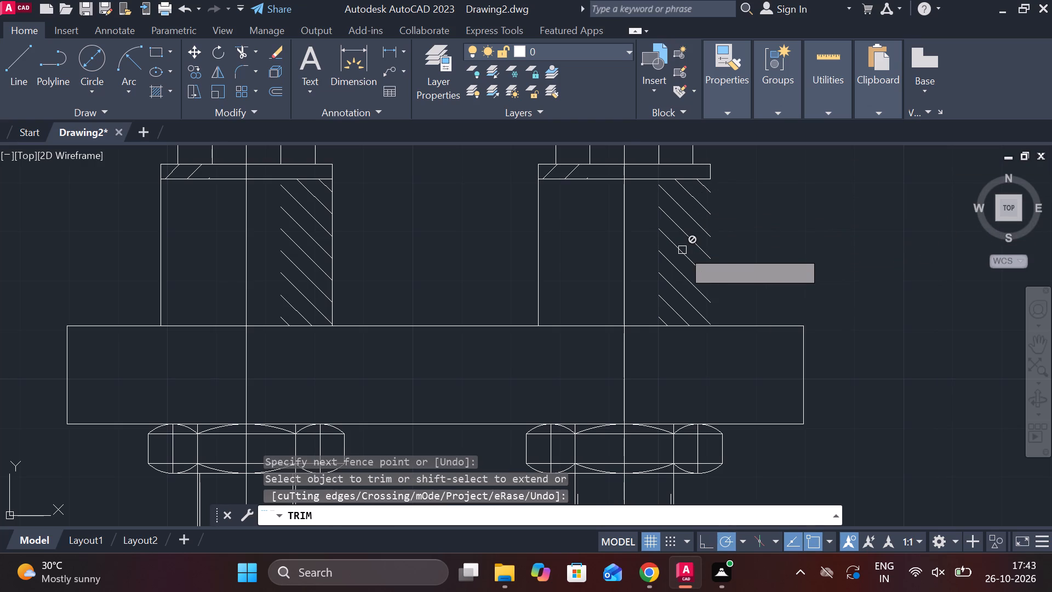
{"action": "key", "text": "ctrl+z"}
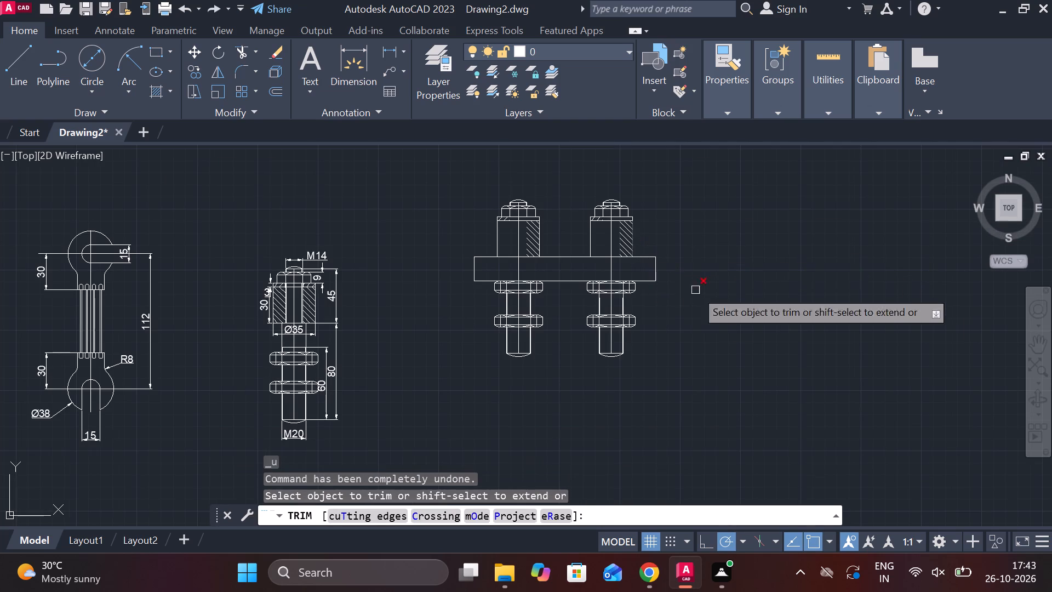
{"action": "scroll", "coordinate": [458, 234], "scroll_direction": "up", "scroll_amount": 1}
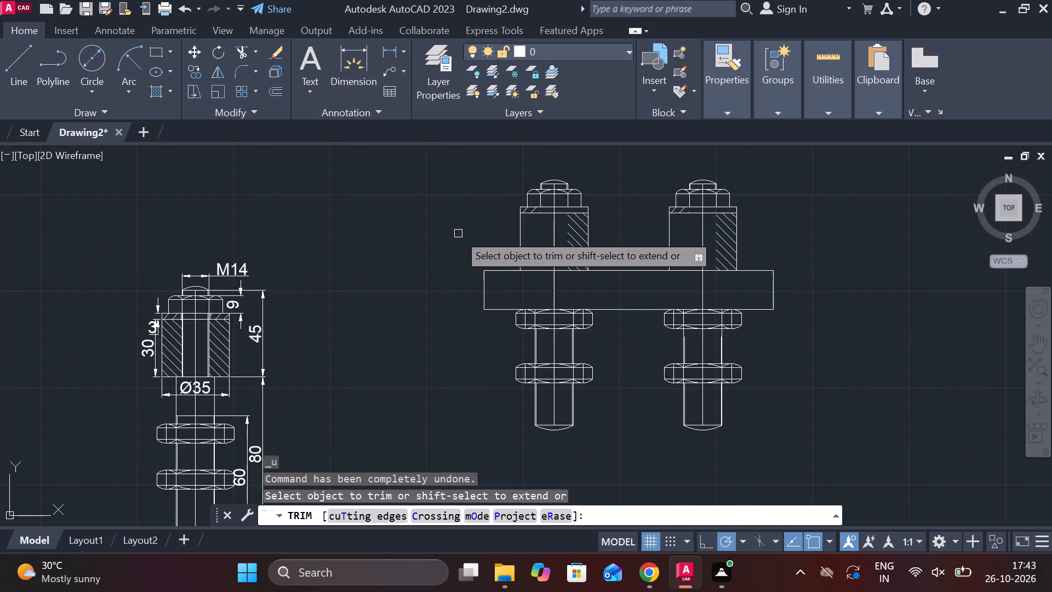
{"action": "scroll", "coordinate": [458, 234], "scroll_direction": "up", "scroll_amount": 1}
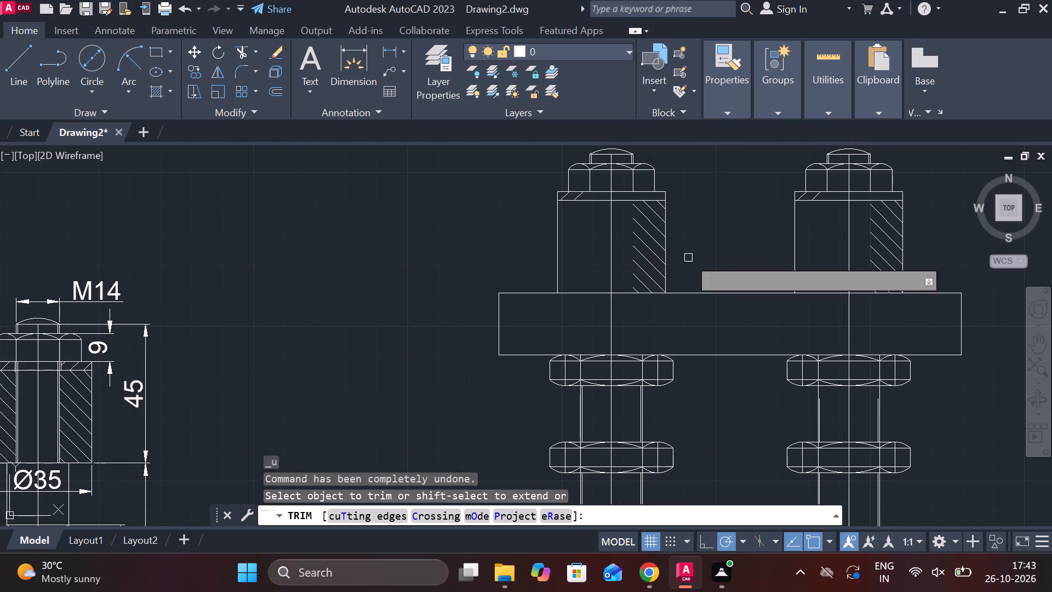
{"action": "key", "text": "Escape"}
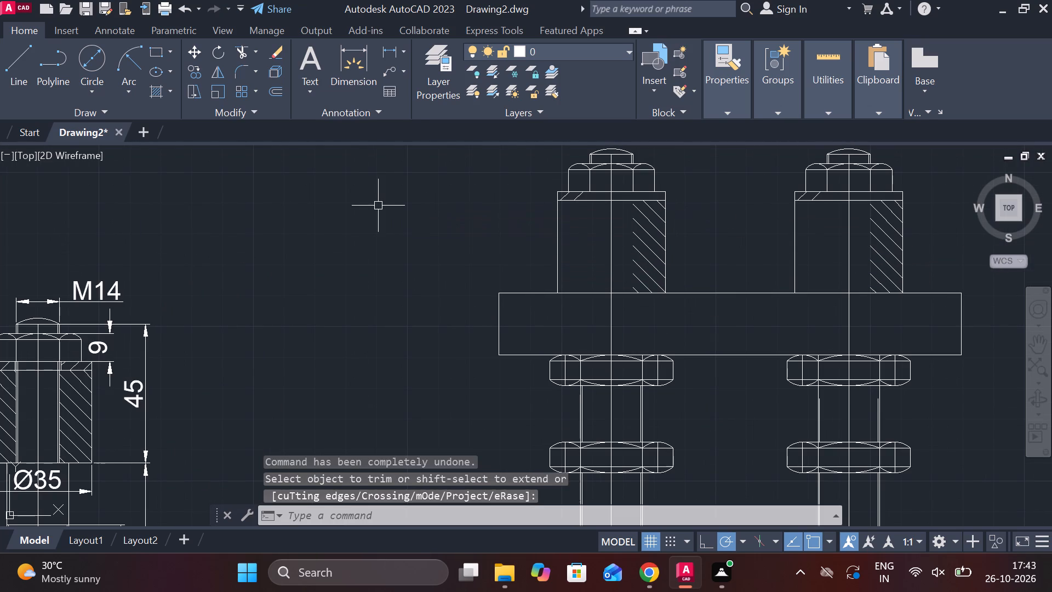
Draw a horizontal line joining the two sleeves at the level of the washers' lower edges.
{"action": "left_click", "coordinate": [24, 66]}
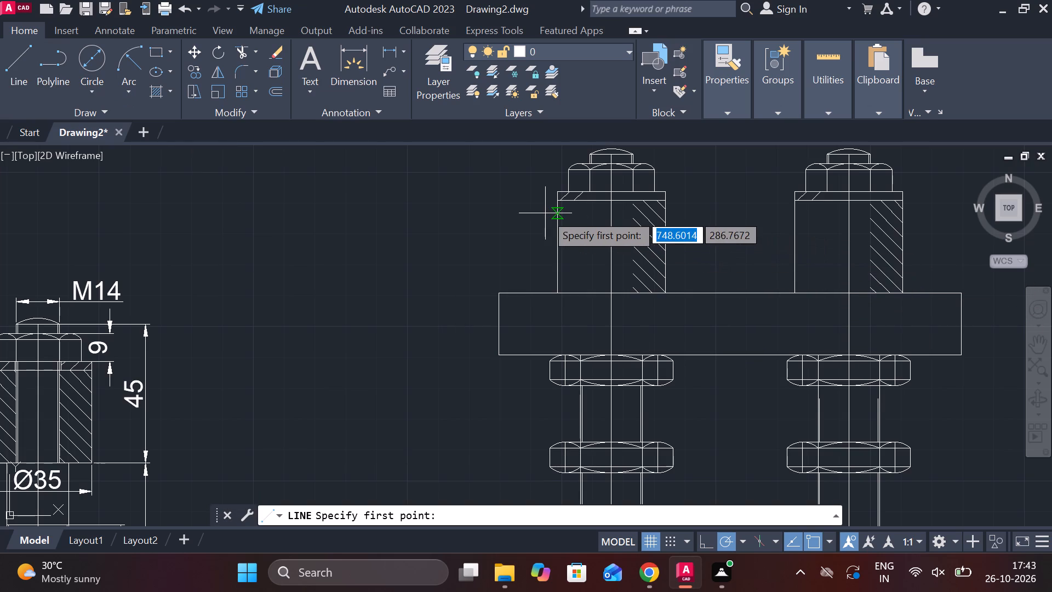
{"action": "left_click", "coordinate": [667, 200]}
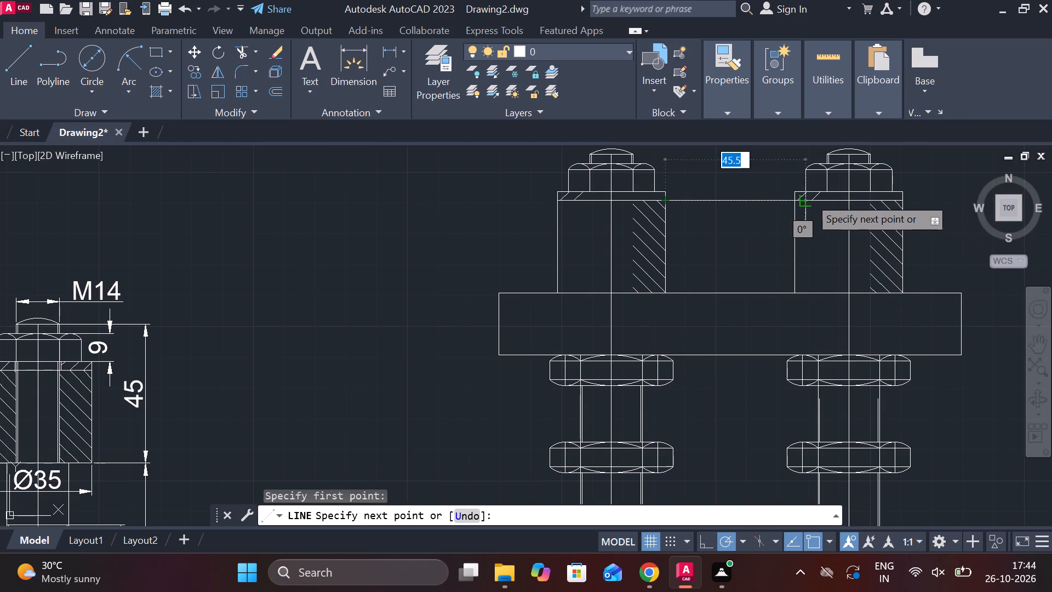
{"action": "left_click", "coordinate": [794, 196]}
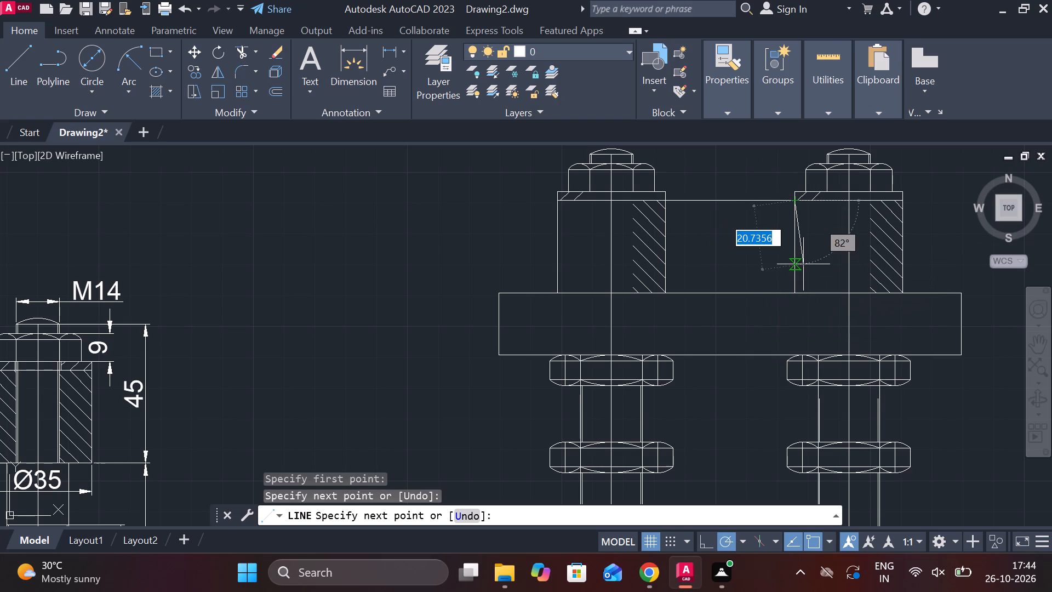
{"action": "key", "text": "Escape"}
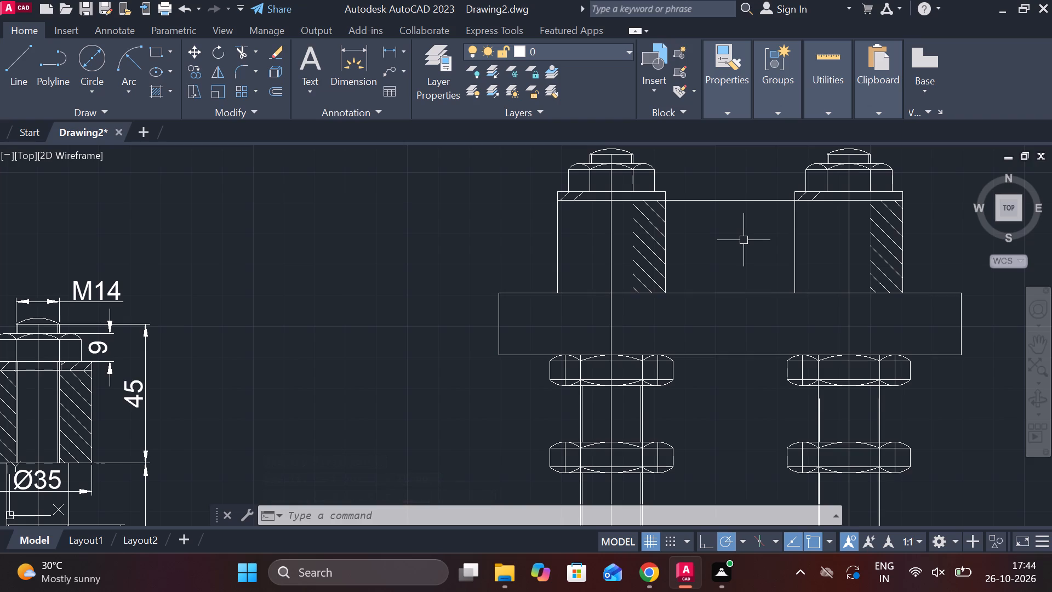
Fillet both top corners of the left stud assembly's washer with radius 3.
{"action": "scroll", "coordinate": [605, 209], "scroll_direction": "up", "scroll_amount": 3}
{"action": "scroll", "coordinate": [605, 209], "scroll_direction": "down", "scroll_amount": 1}
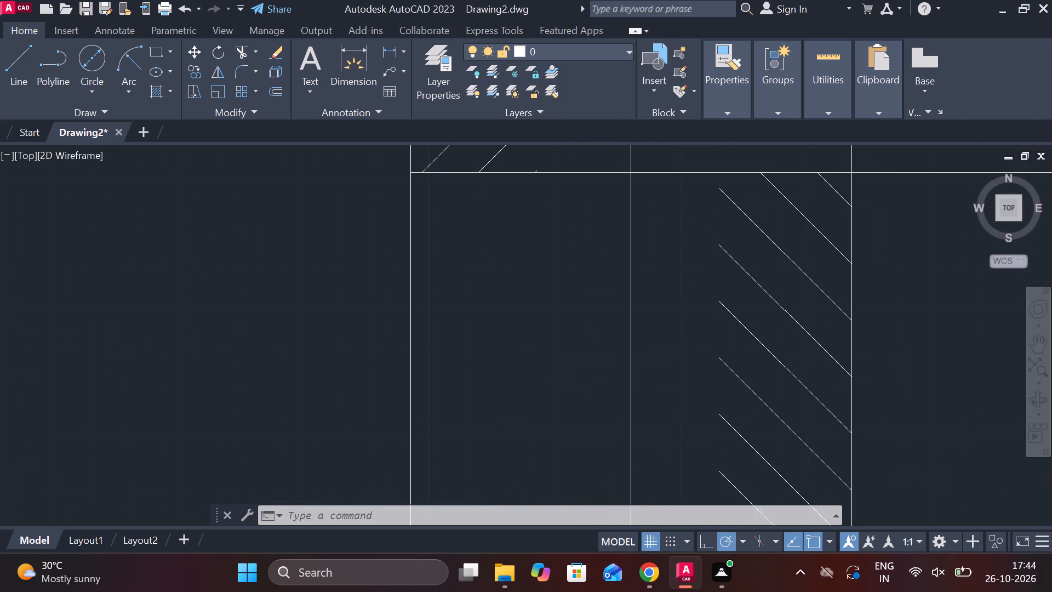
{"action": "left_click", "coordinate": [245, 67]}
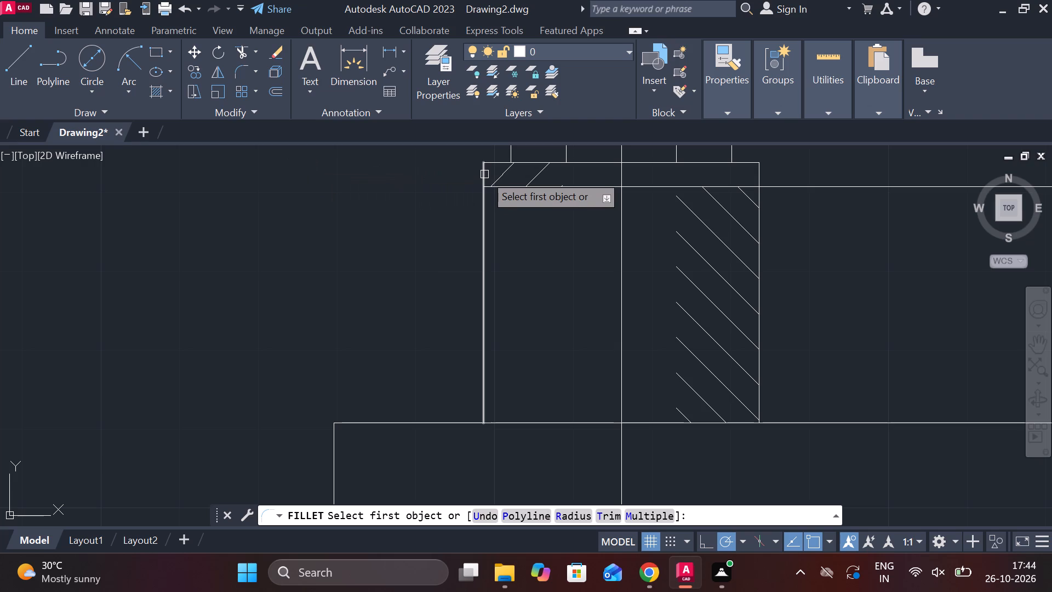
{"action": "left_click", "coordinate": [244, 72]}
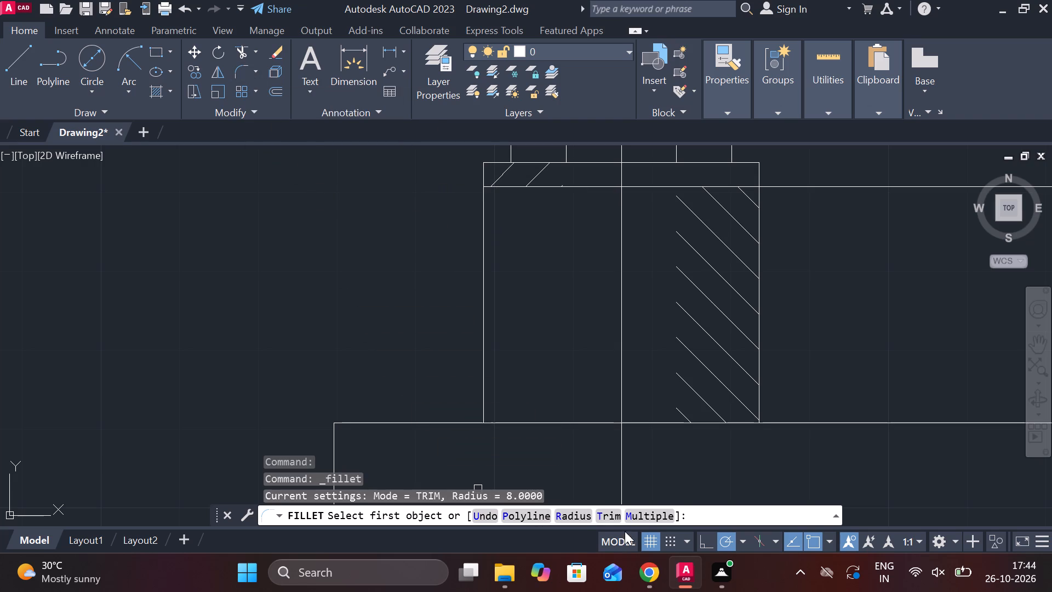
{"action": "left_click", "coordinate": [570, 514]}
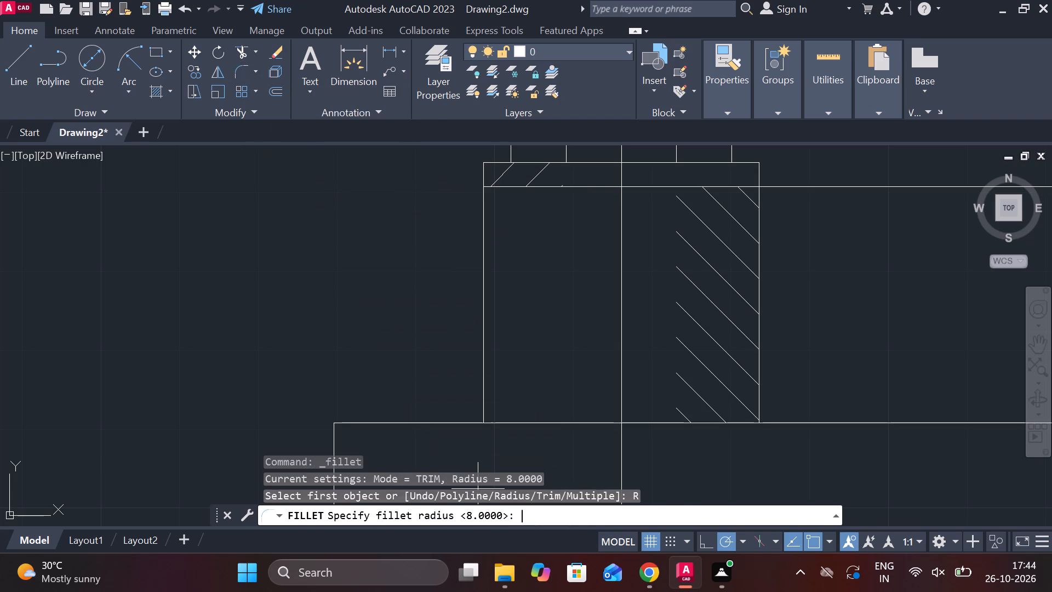
{"action": "key", "text": "3"}
{"action": "key", "text": "Return"}
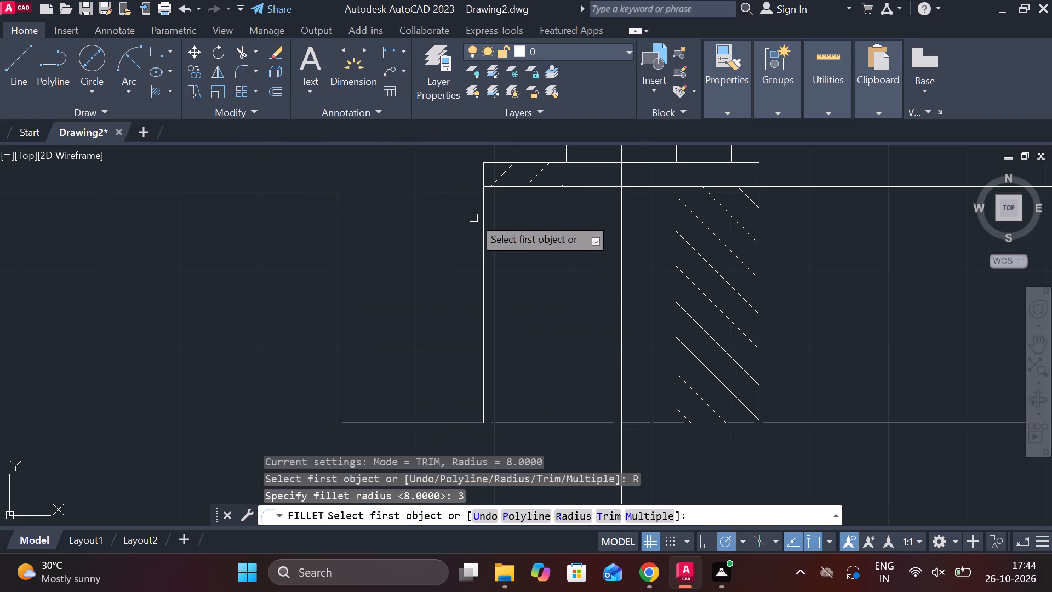
{"action": "left_click", "coordinate": [485, 176]}
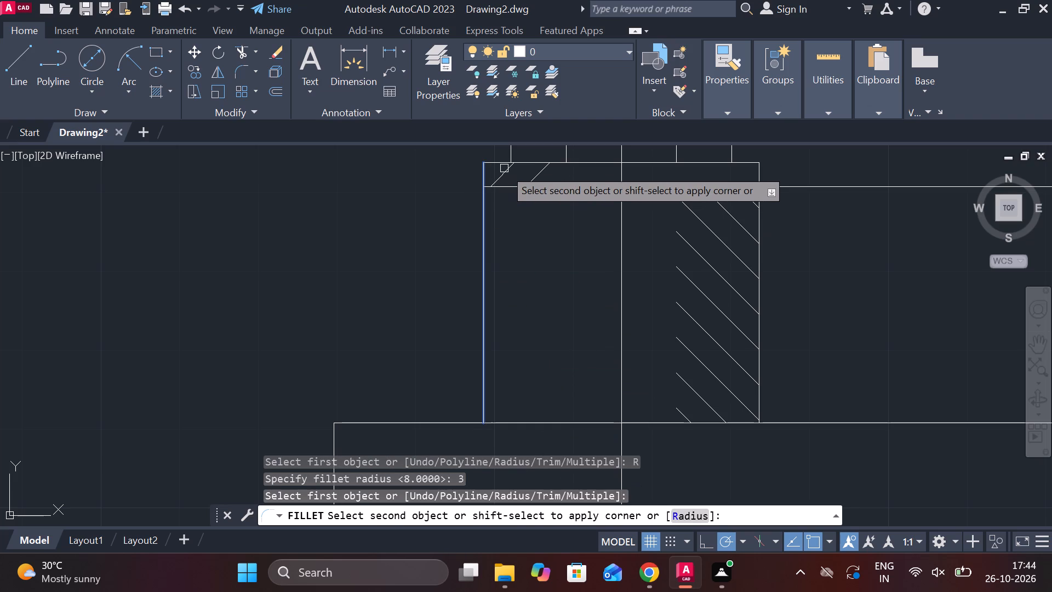
{"action": "left_click", "coordinate": [504, 165]}
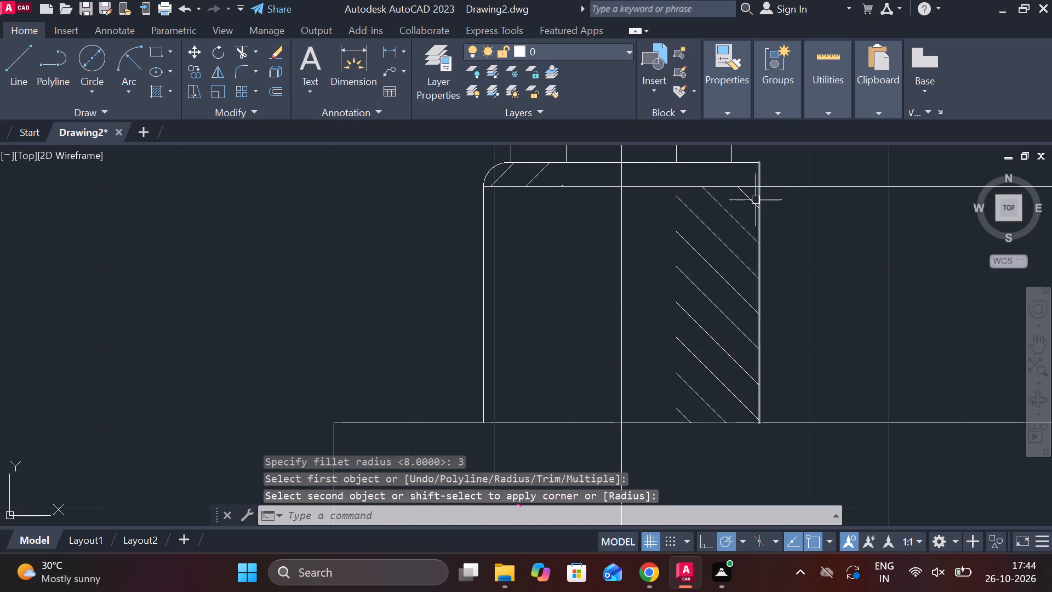
{"action": "left_click", "coordinate": [759, 178]}
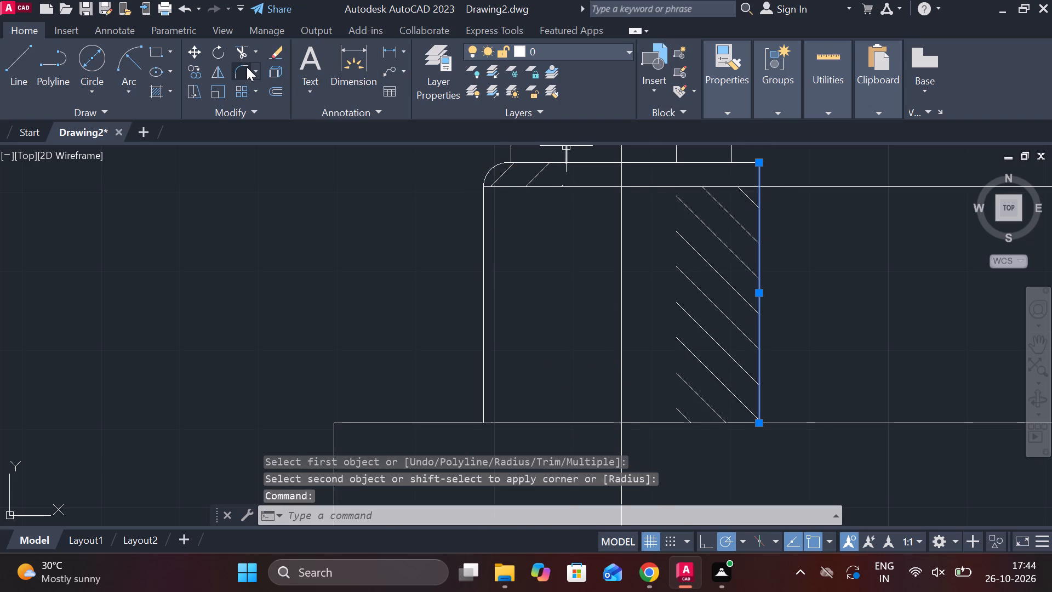
{"action": "left_click", "coordinate": [247, 67]}
{"action": "left_click", "coordinate": [746, 163]}
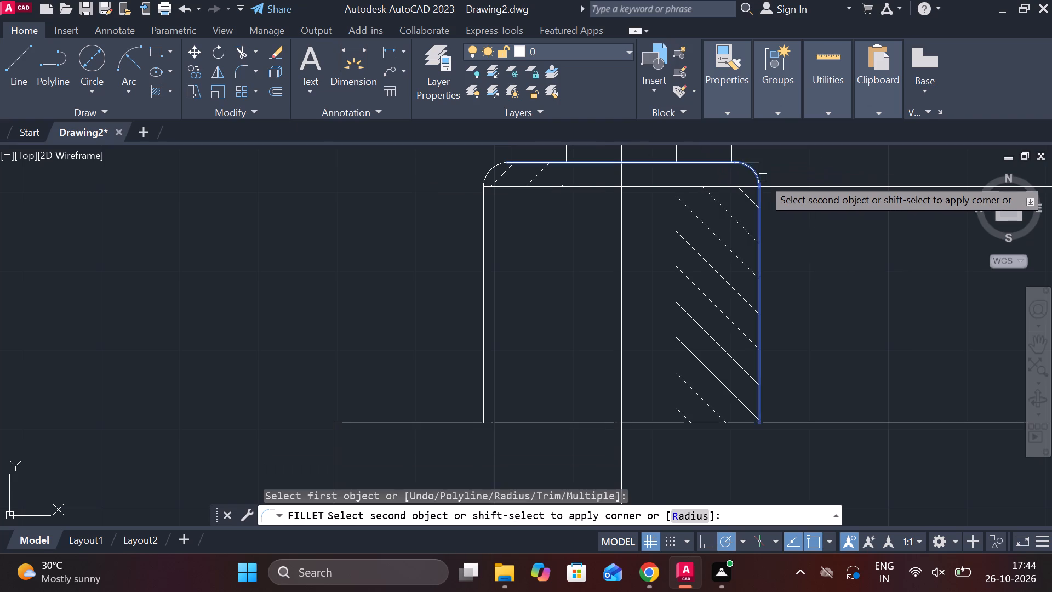
{"action": "left_click", "coordinate": [758, 178]}
Fillet the top-left corner of the right stud assembly's washer with the same radius of 3.
{"action": "scroll", "coordinate": [840, 289], "scroll_direction": "down", "scroll_amount": 2}
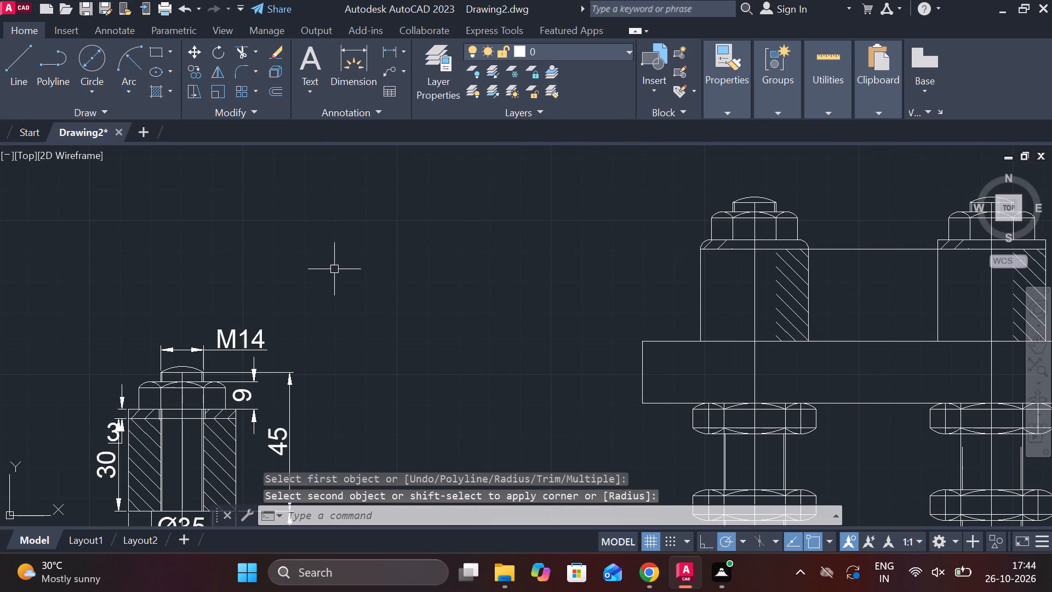
{"action": "scroll", "coordinate": [334, 269], "scroll_direction": "down", "scroll_amount": 2}
{"action": "scroll", "coordinate": [573, 284], "scroll_direction": "up", "scroll_amount": 3}
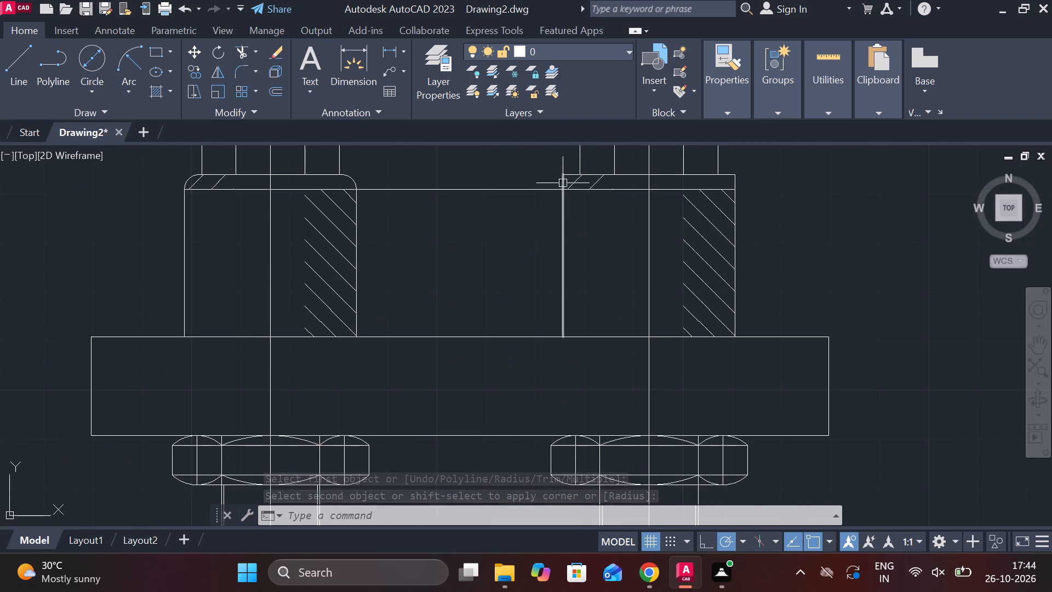
{"action": "left_click", "coordinate": [236, 73]}
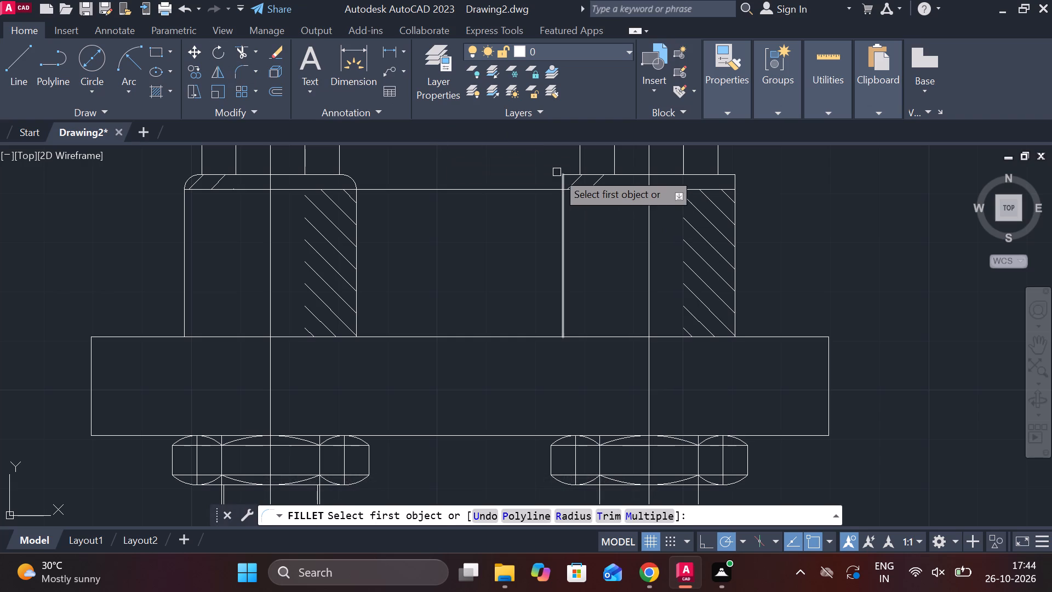
{"action": "left_click", "coordinate": [564, 183]}
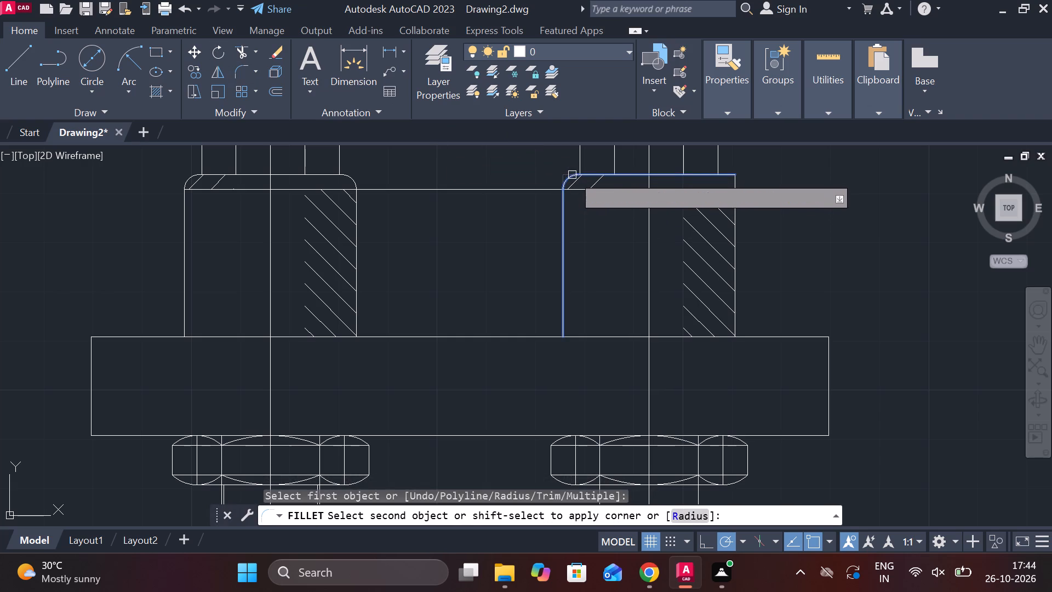
{"action": "left_click", "coordinate": [572, 175]}
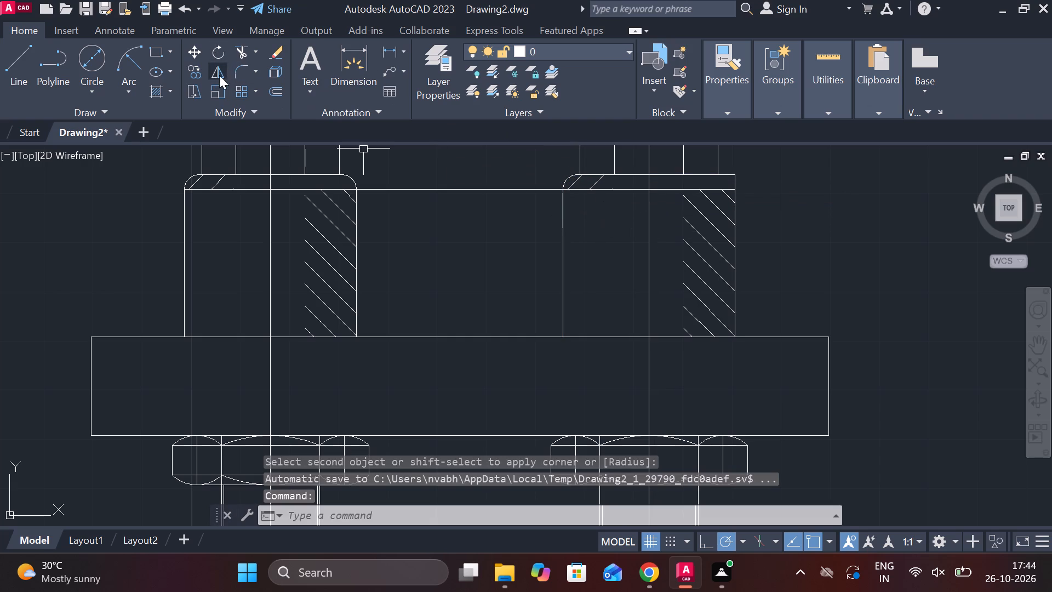
Fillet the top-right corner of the right stud assembly's washer with the same radius as the other corners.
{"action": "left_click", "coordinate": [243, 67]}
{"action": "left_click", "coordinate": [728, 173]}
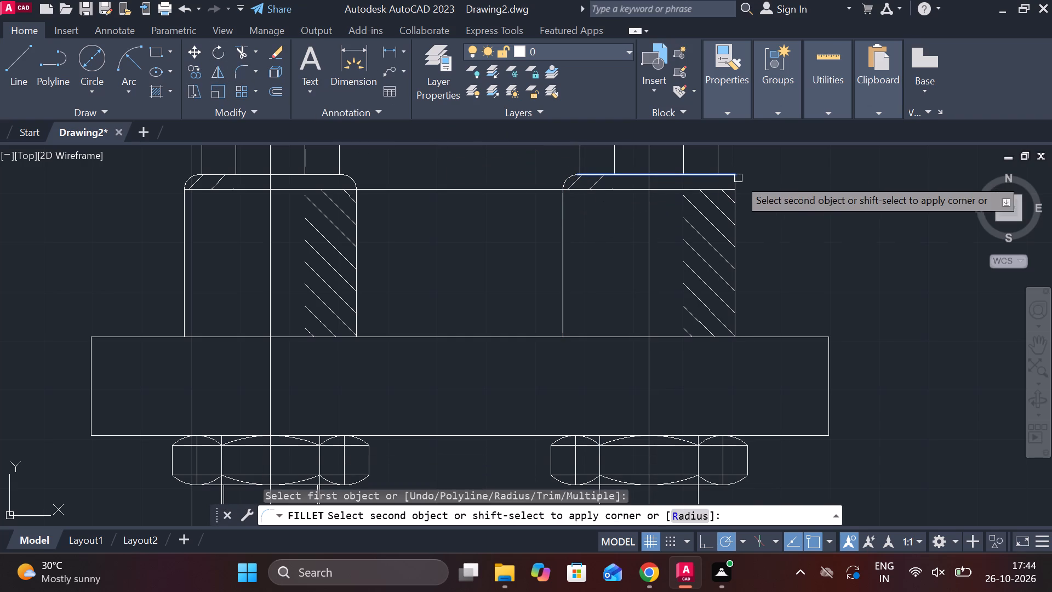
{"action": "left_click", "coordinate": [734, 182]}
{"action": "scroll", "coordinate": [767, 163], "scroll_direction": "down", "scroll_amount": 2}
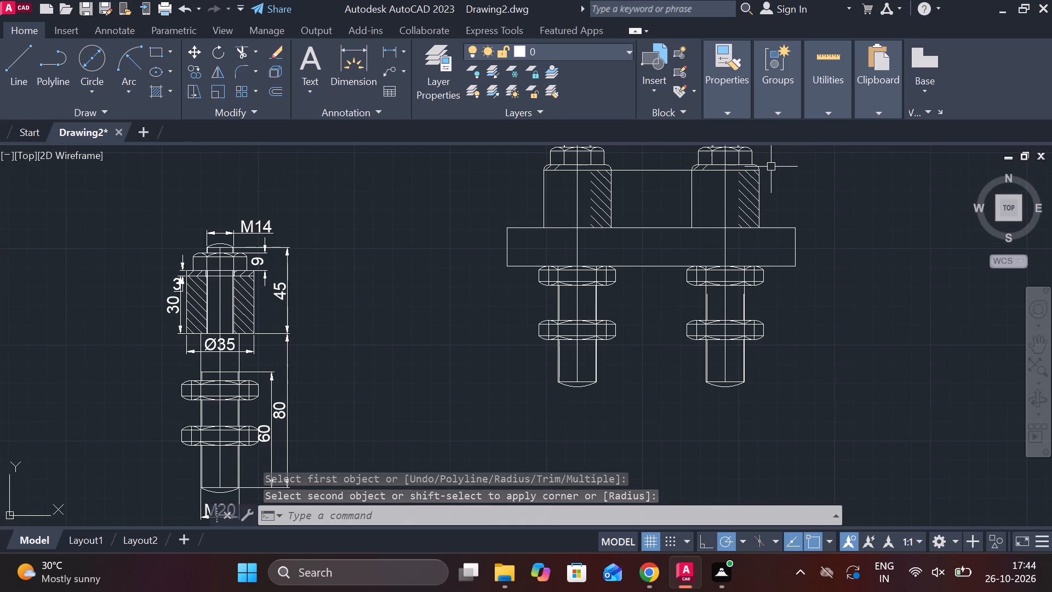
{"action": "key", "text": "Escape"}
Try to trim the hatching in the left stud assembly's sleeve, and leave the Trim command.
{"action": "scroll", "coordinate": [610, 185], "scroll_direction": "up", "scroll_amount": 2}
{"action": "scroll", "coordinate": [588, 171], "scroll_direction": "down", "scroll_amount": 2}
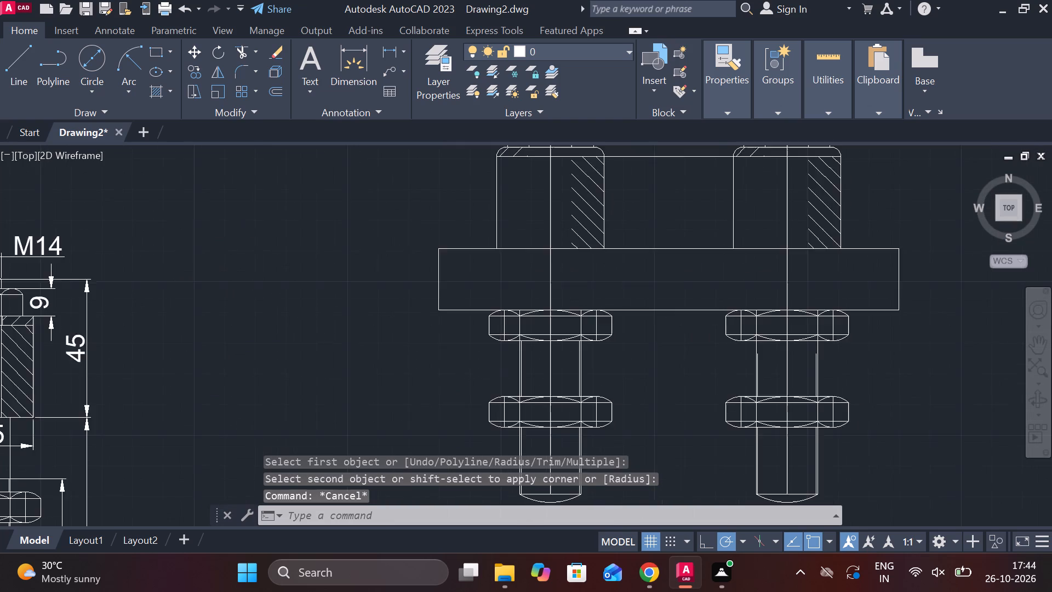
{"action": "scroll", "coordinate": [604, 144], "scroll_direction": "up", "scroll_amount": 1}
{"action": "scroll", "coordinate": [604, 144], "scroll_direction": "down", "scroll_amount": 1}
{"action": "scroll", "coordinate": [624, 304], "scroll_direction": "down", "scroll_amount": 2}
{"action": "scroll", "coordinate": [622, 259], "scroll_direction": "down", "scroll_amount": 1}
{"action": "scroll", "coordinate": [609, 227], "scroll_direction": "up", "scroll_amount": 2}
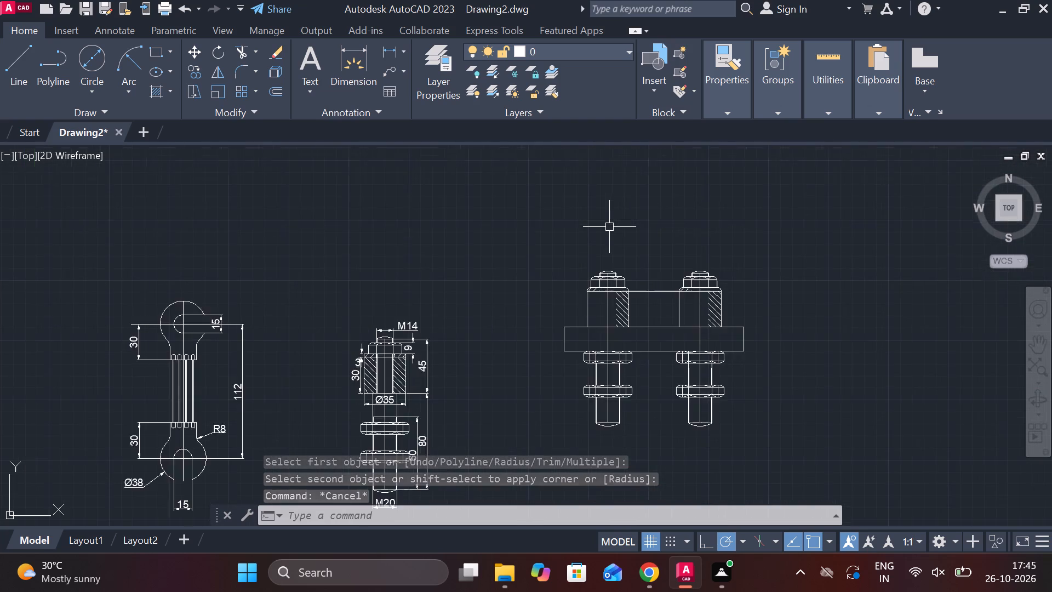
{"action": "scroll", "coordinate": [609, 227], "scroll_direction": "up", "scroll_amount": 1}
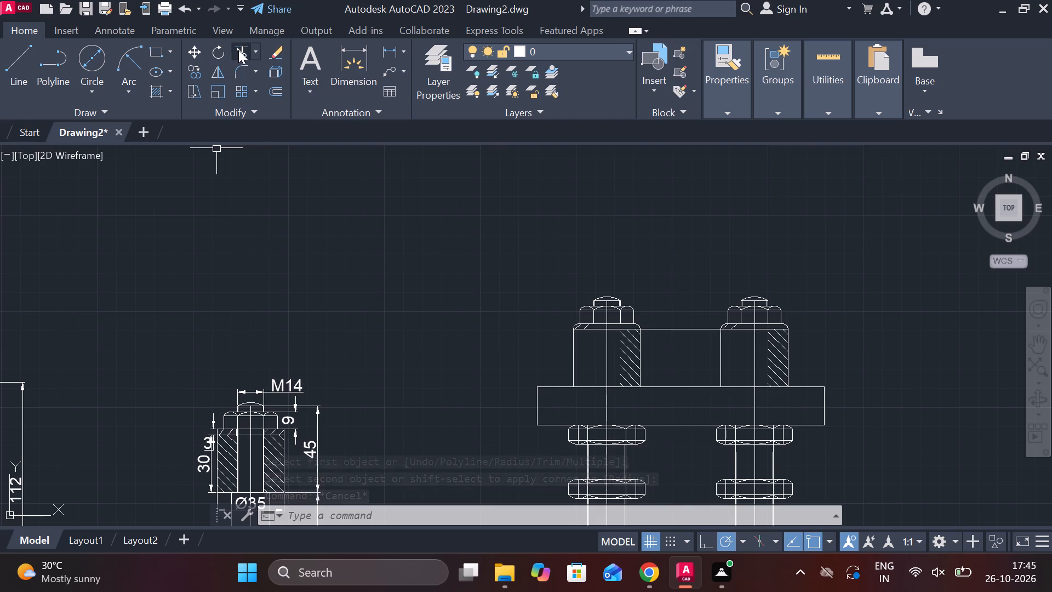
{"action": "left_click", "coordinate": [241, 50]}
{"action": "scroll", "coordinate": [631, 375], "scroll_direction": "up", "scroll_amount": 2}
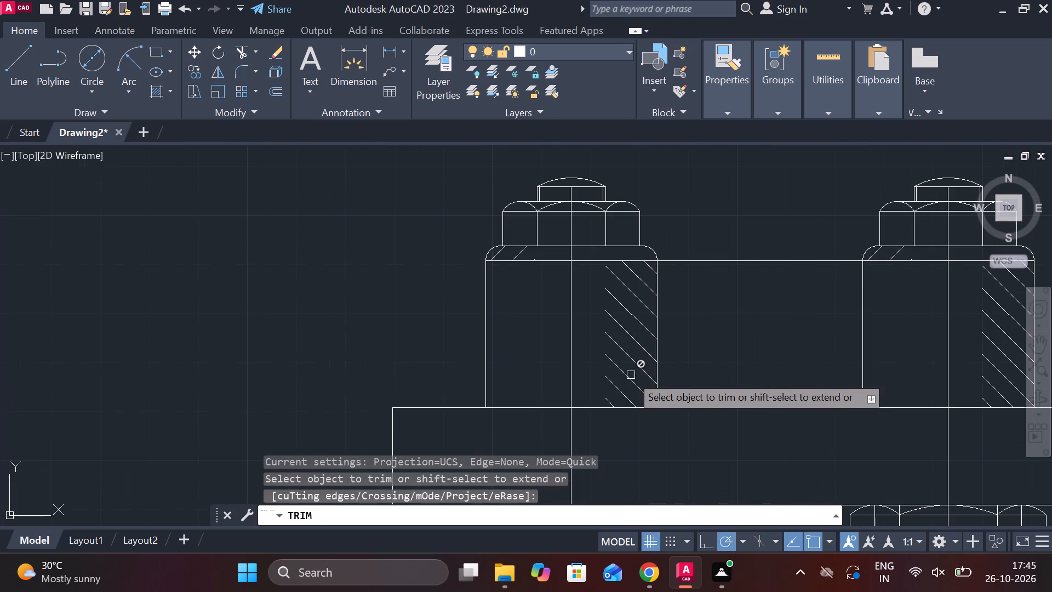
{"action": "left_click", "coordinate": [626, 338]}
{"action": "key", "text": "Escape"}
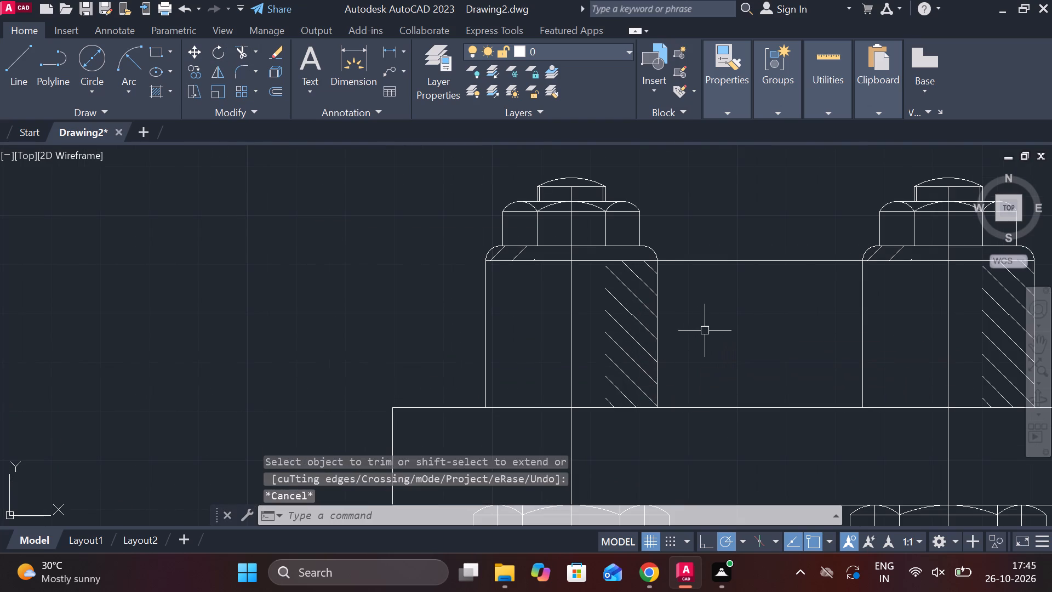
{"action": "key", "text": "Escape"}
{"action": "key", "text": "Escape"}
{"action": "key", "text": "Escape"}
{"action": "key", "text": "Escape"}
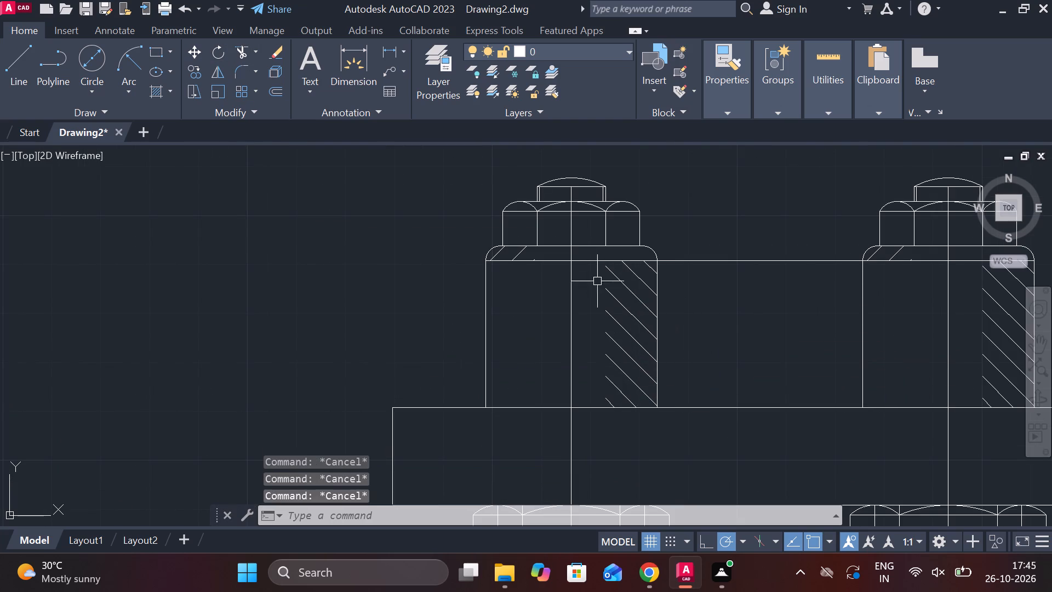
Erase the hatching from the sleeves of both the left and right stud assemblies.
{"action": "left_click", "coordinate": [620, 304]}
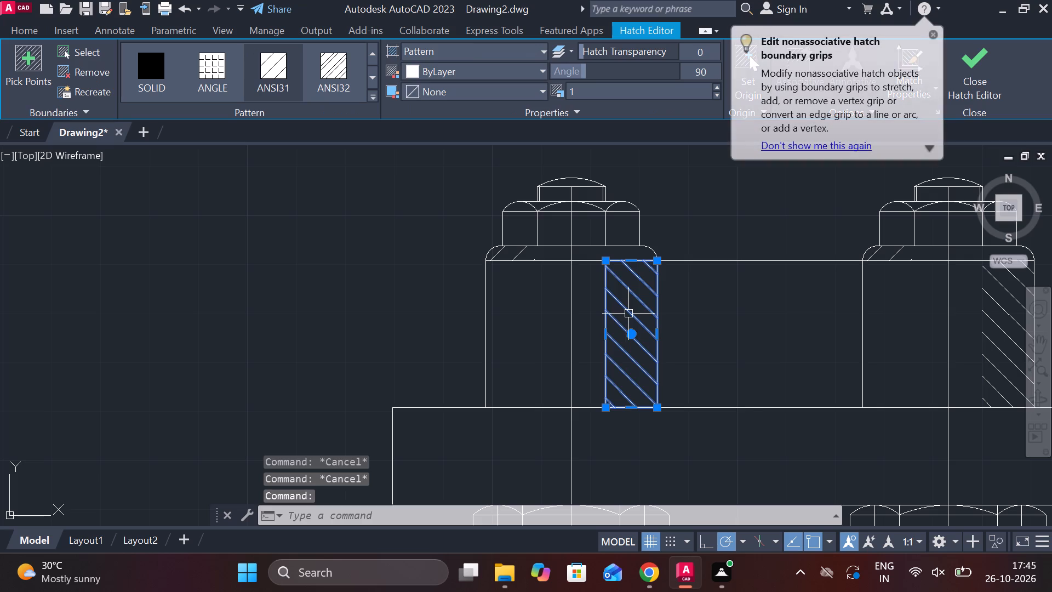
{"action": "key", "text": "Delete"}
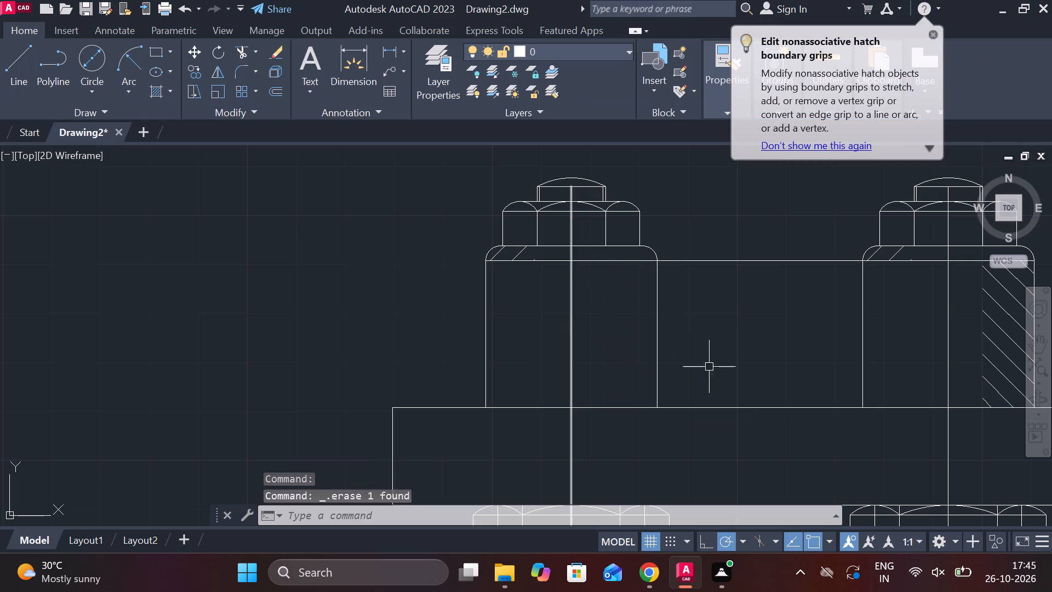
{"action": "scroll", "coordinate": [296, 281], "scroll_direction": "down", "scroll_amount": 2}
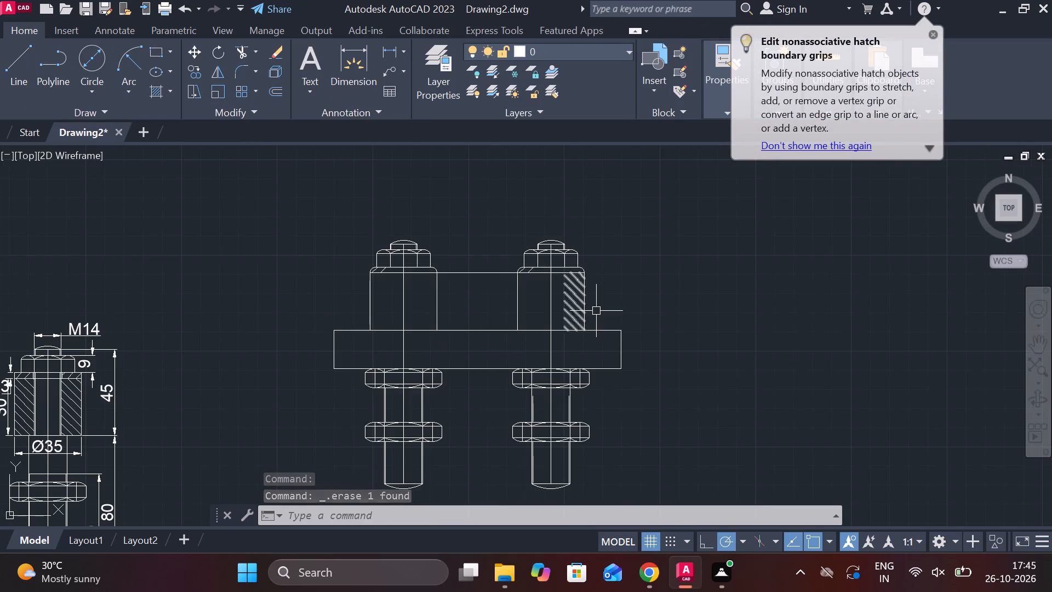
{"action": "scroll", "coordinate": [599, 310], "scroll_direction": "up", "scroll_amount": 2}
{"action": "left_click", "coordinate": [507, 290]}
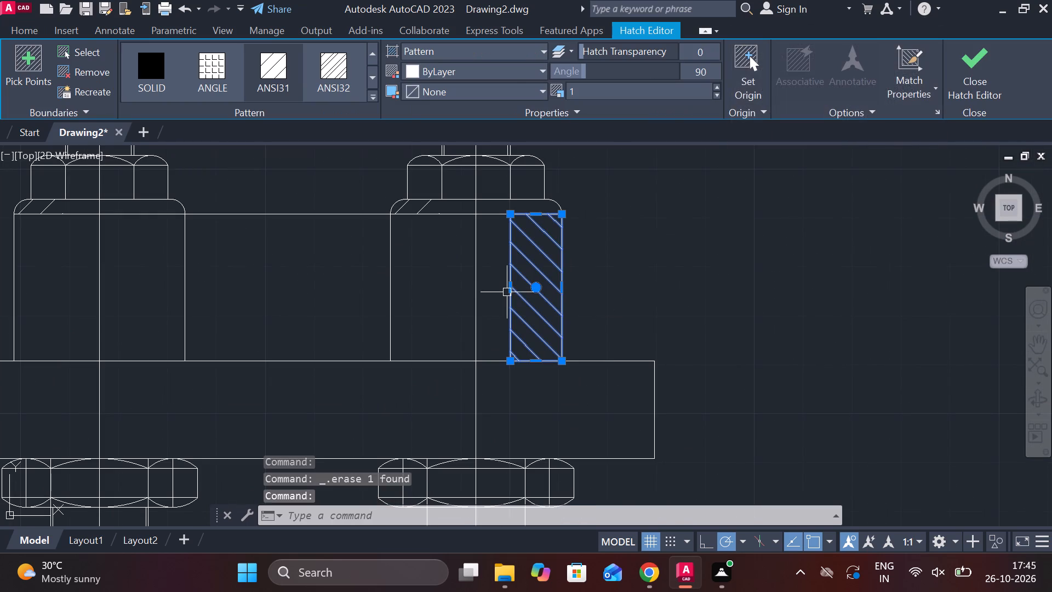
{"action": "key", "text": "Delete"}
Erase the remaining small hatches from the washers of the left and right stud assemblies.
{"action": "scroll", "coordinate": [17, 219], "scroll_direction": "down", "scroll_amount": 1}
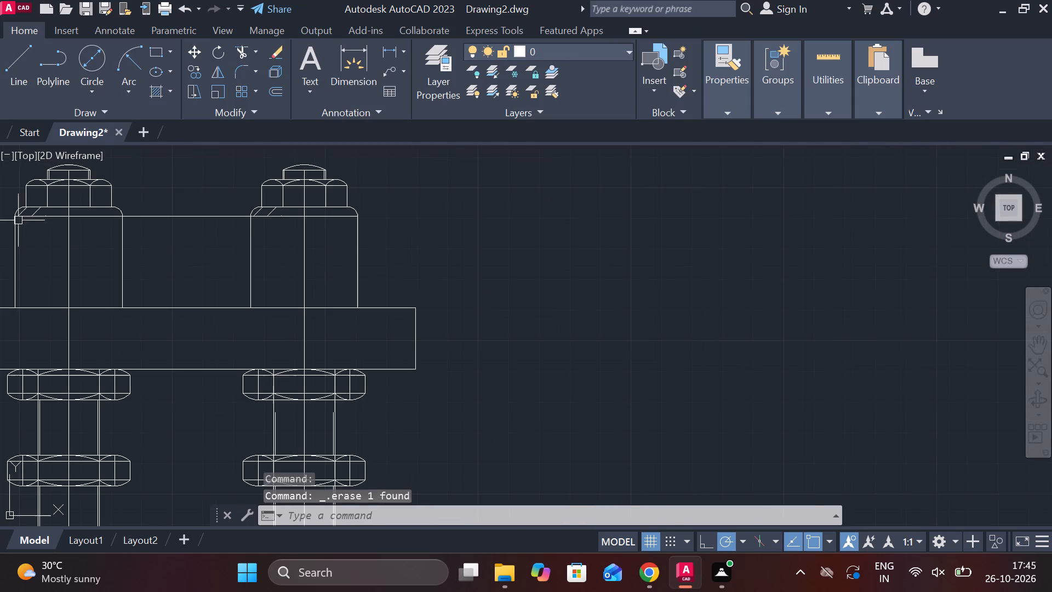
{"action": "scroll", "coordinate": [7, 198], "scroll_direction": "up", "scroll_amount": 3}
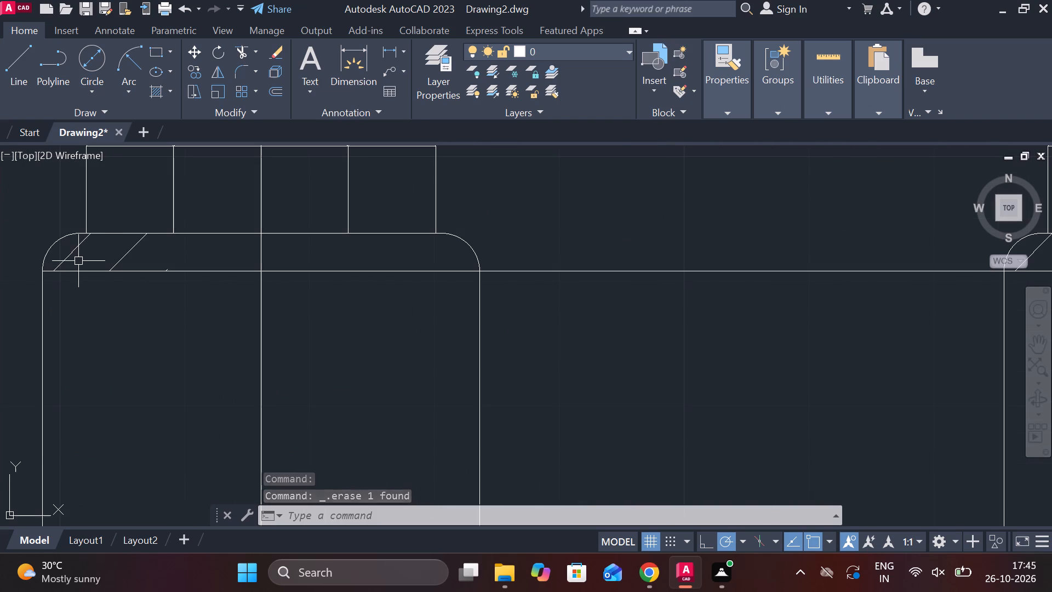
{"action": "left_click", "coordinate": [73, 255]}
{"action": "key", "text": "Delete"}
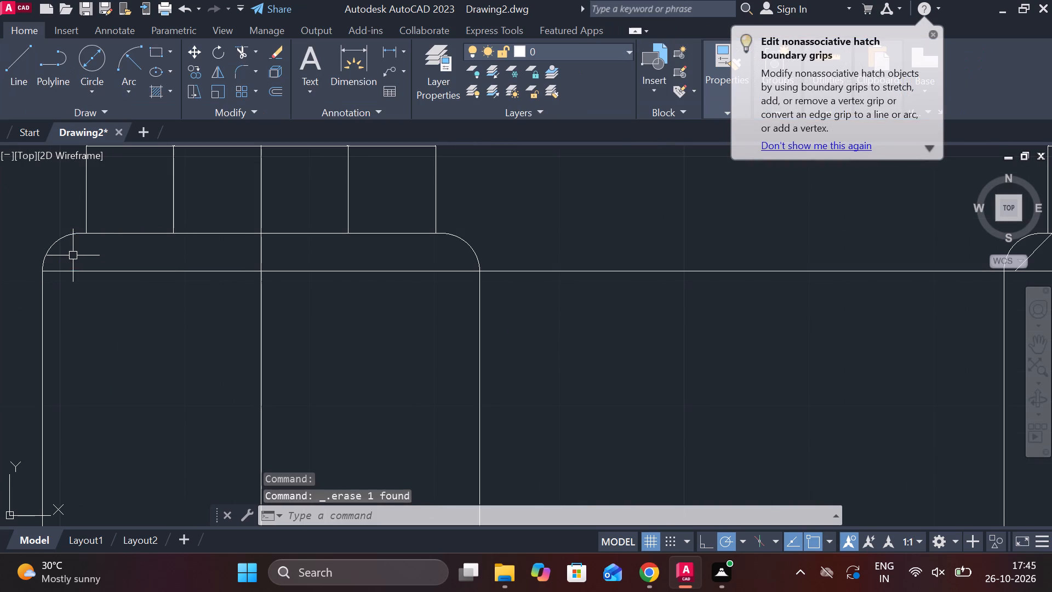
{"action": "scroll", "coordinate": [125, 263], "scroll_direction": "down", "scroll_amount": 3}
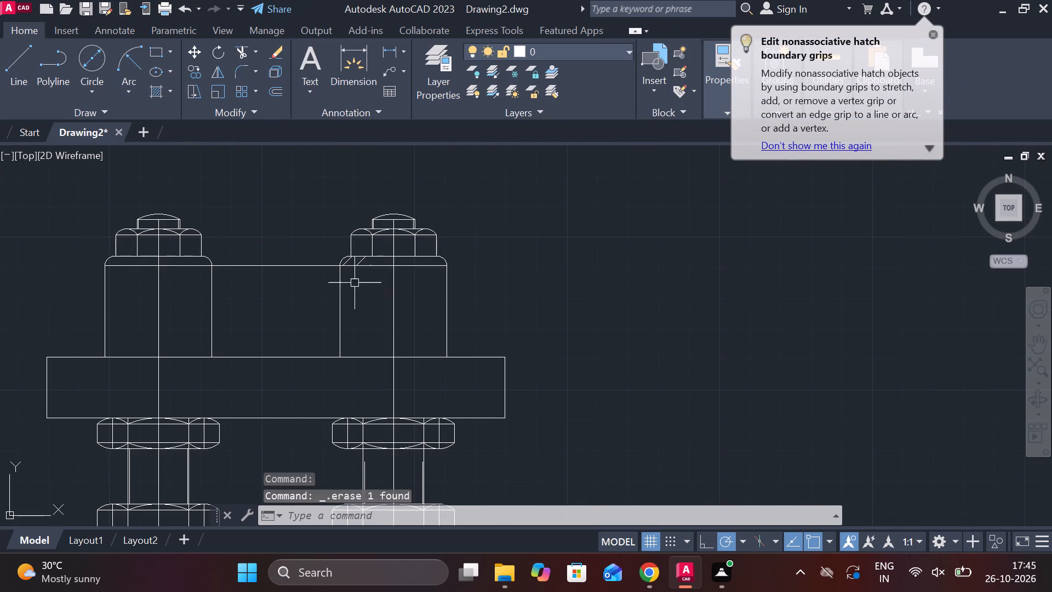
{"action": "scroll", "coordinate": [351, 280], "scroll_direction": "up", "scroll_amount": 2}
{"action": "left_click", "coordinate": [339, 234]}
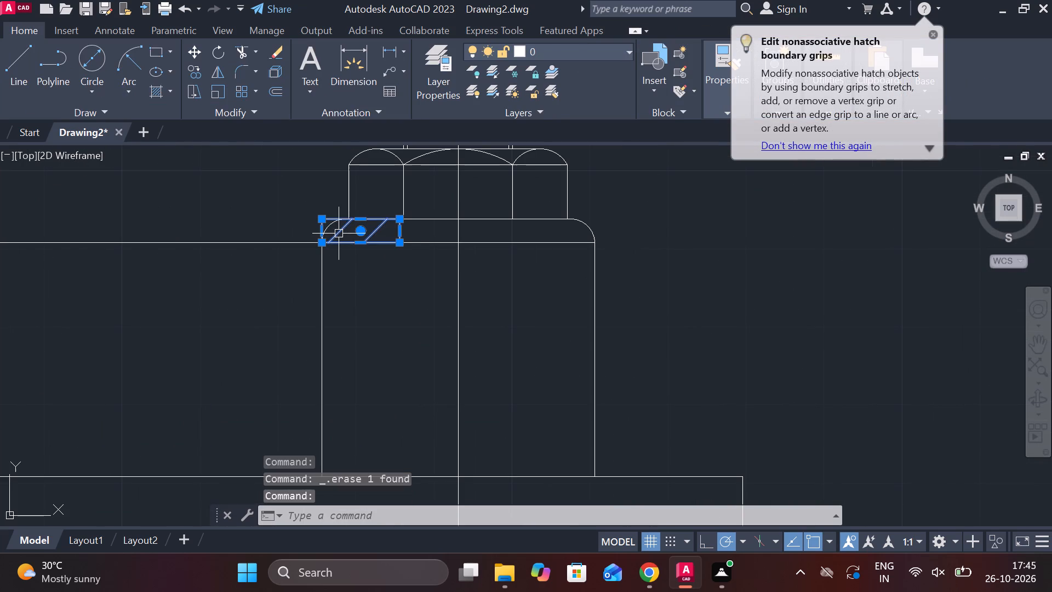
{"action": "key", "text": "Delete"}
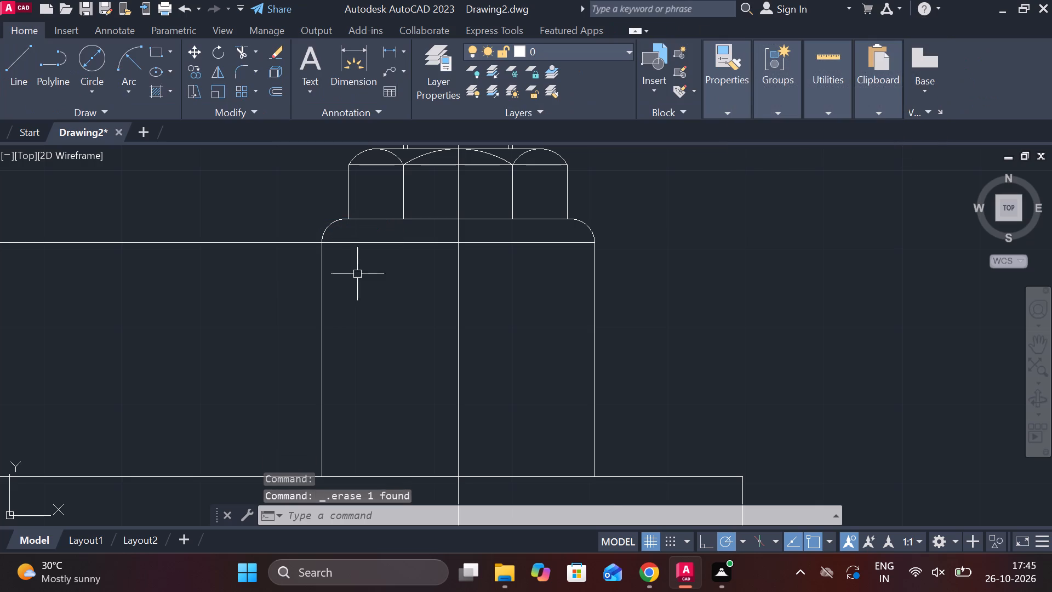
In the Linetype Manager, set both the current object scale and the global scale factor to 0.5.
{"action": "scroll", "coordinate": [396, 305], "scroll_direction": "down", "scroll_amount": 3}
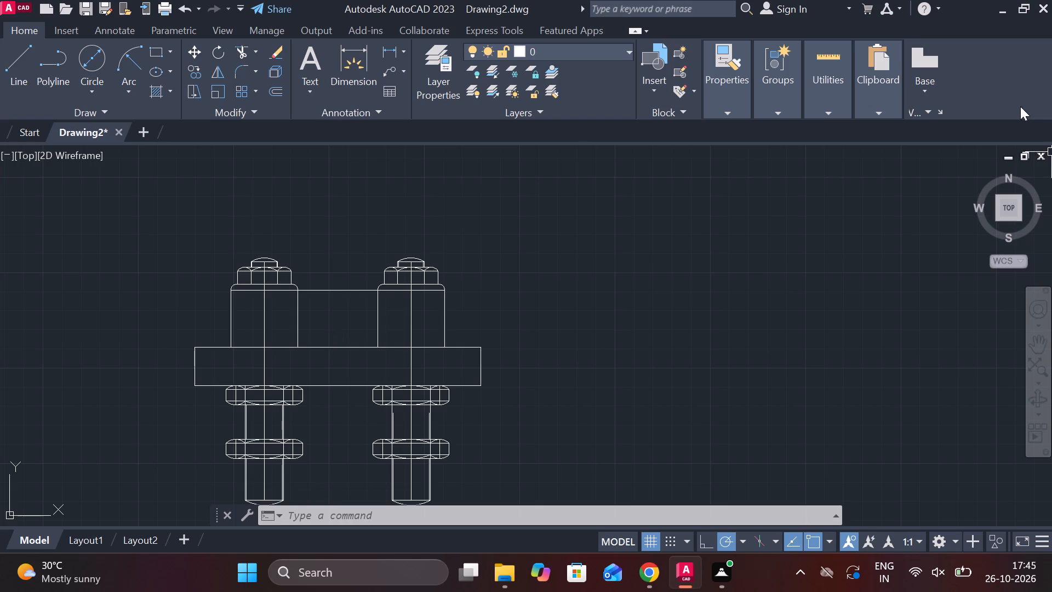
{"action": "left_click", "coordinate": [725, 110]}
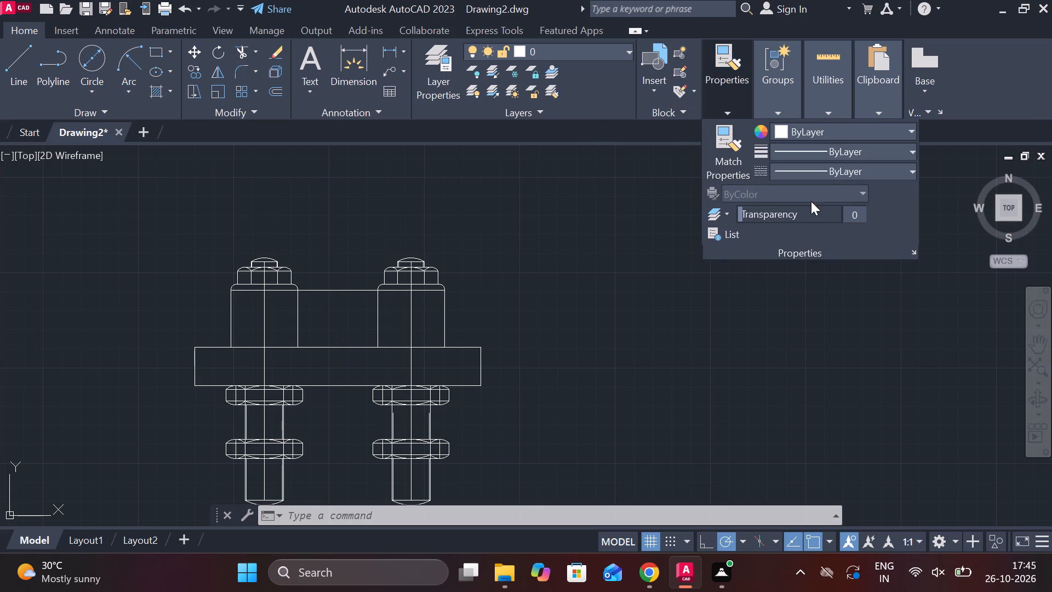
{"action": "left_click", "coordinate": [830, 170]}
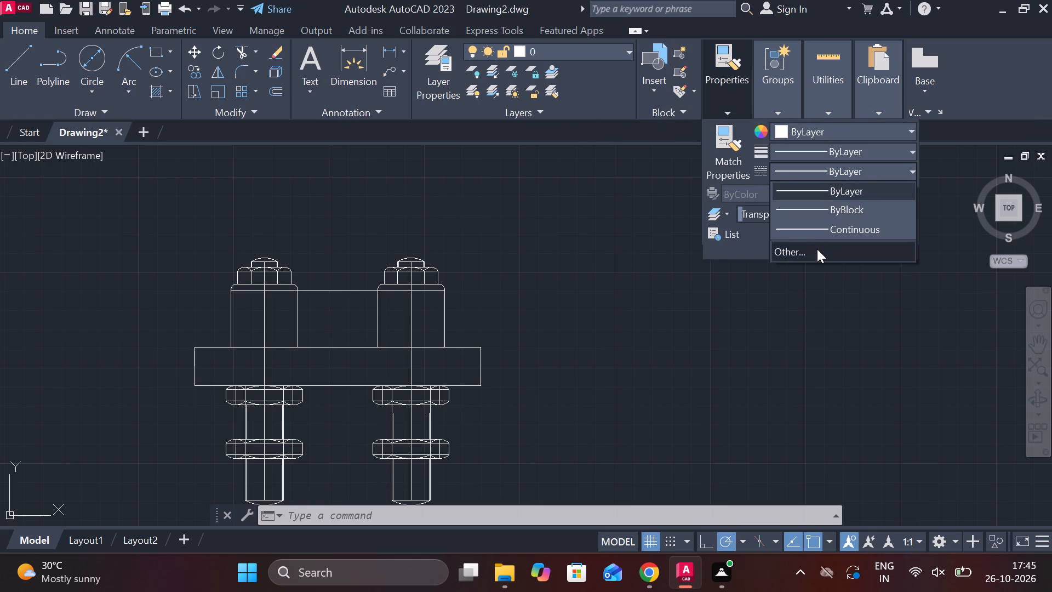
{"action": "left_click", "coordinate": [817, 249]}
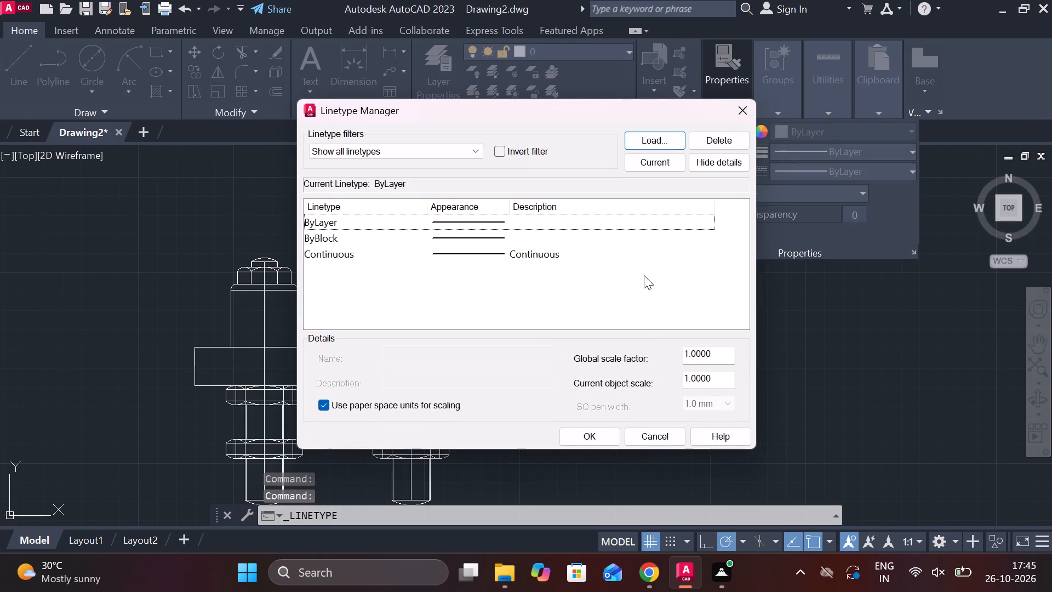
{"action": "left_click_drag", "start_coordinate": [729, 355], "coordinate": [655, 355]}
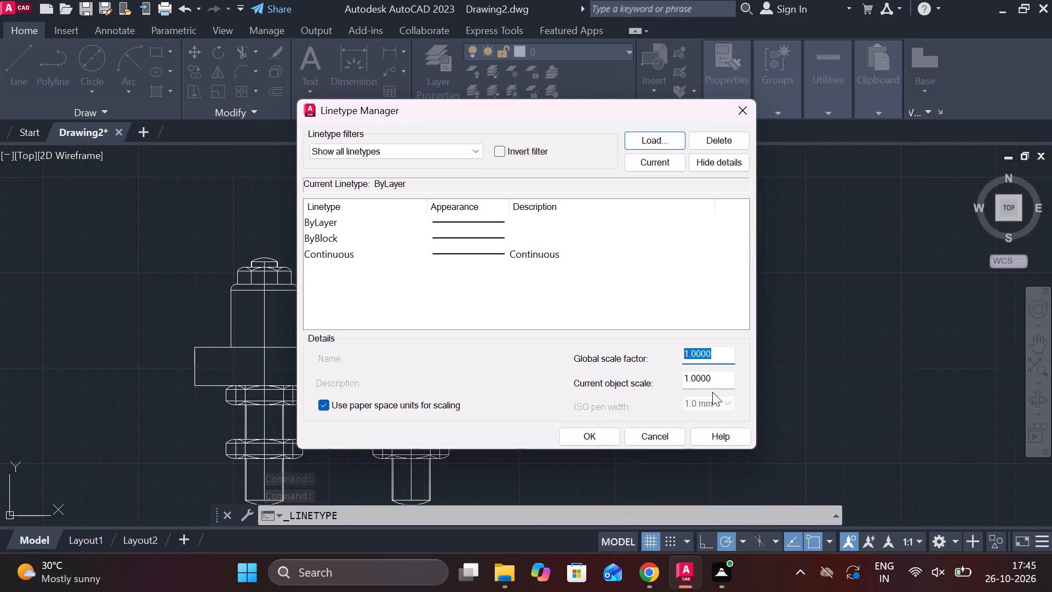
{"action": "left_click_drag", "start_coordinate": [717, 375], "coordinate": [701, 379]}
{"action": "left_click_drag", "start_coordinate": [722, 379], "coordinate": [654, 379]}
{"action": "key", "text": "Delete"}
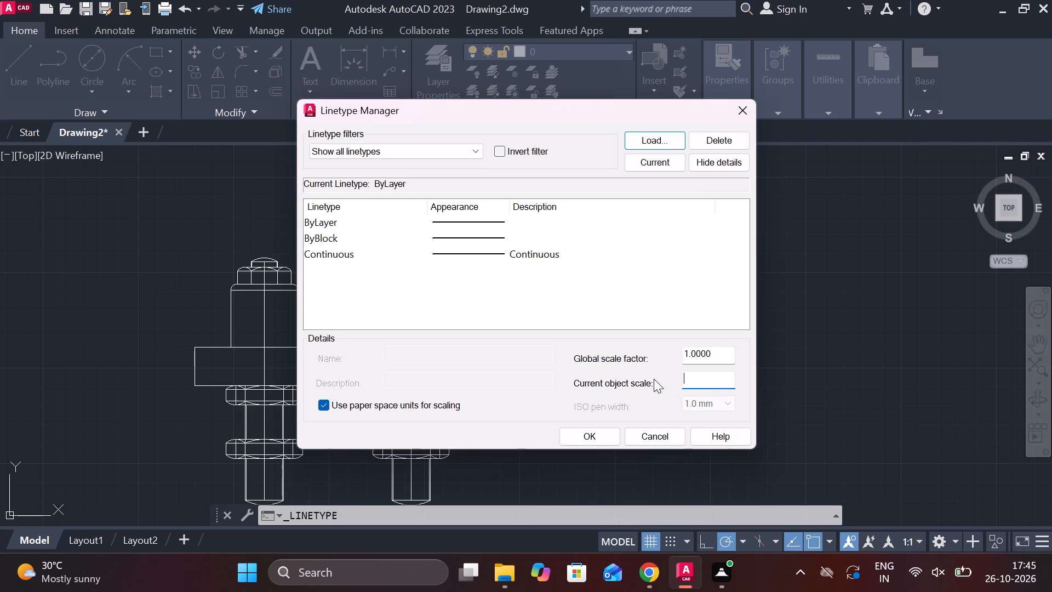
{"action": "type", "text": "0.5"}
{"action": "left_click_drag", "start_coordinate": [728, 351], "coordinate": [650, 357]}
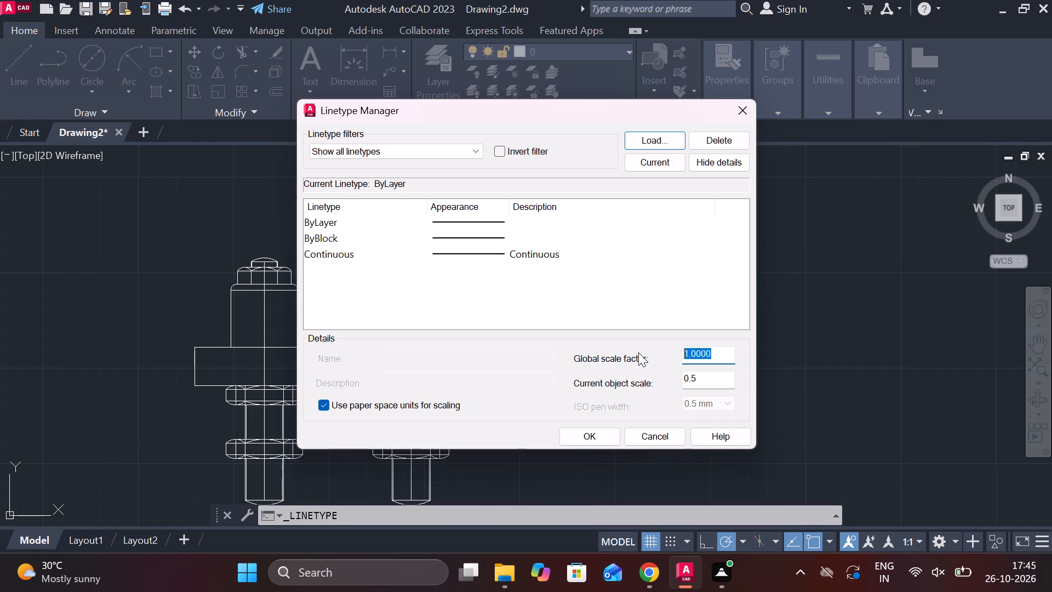
{"action": "key", "text": "Delete"}
{"action": "type", "text": "0.5"}
Load the CENTER and DASHED linetypes from acadiso.lin and accept the Linetype Manager settings.
{"action": "key", "text": "Return"}
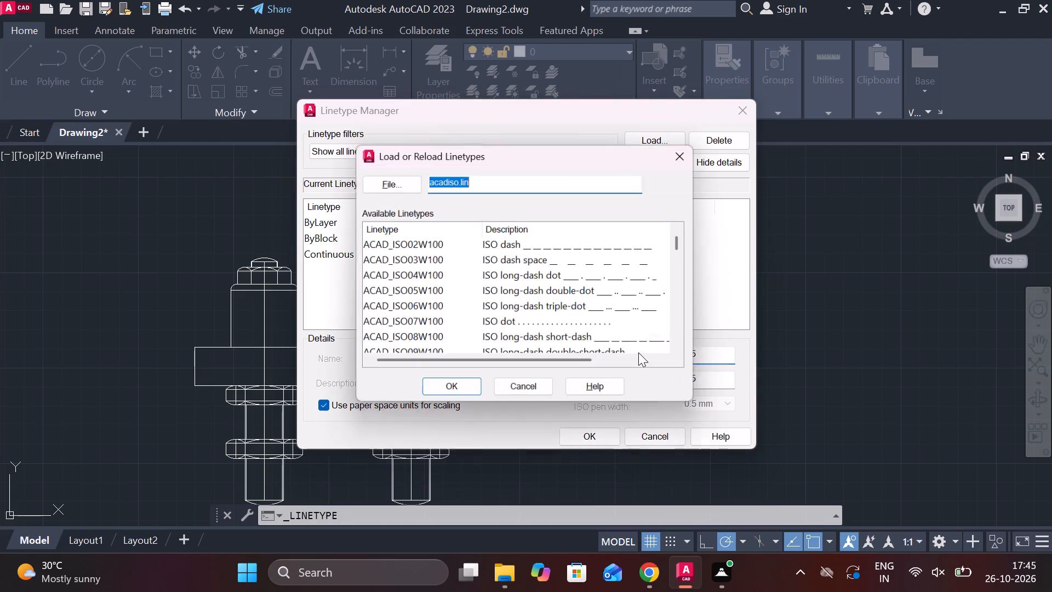
{"action": "scroll", "coordinate": [532, 293], "scroll_direction": "down", "scroll_amount": 3}
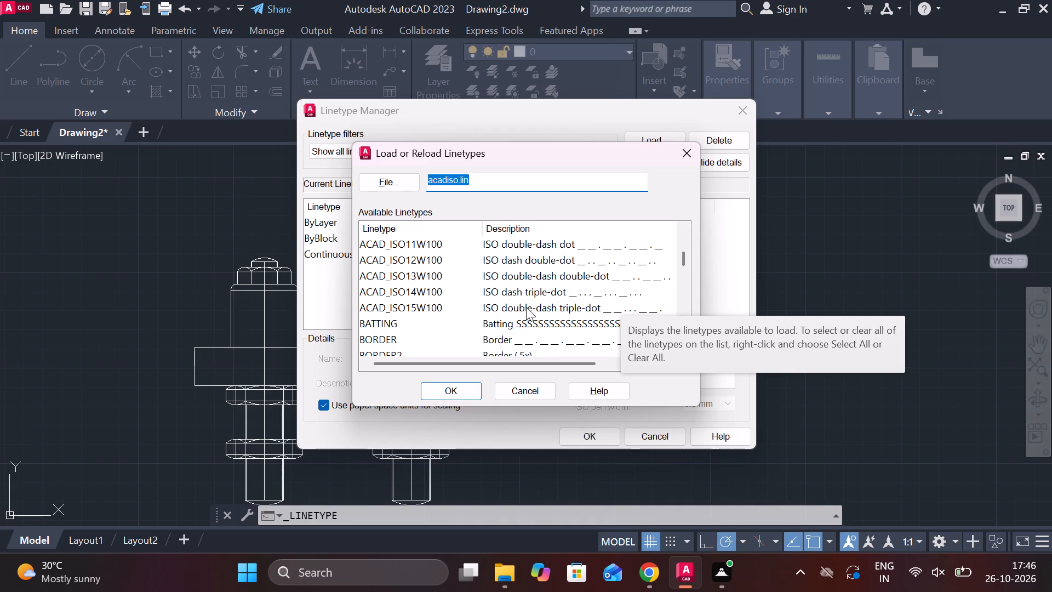
{"action": "scroll", "coordinate": [504, 335], "scroll_direction": "down", "scroll_amount": 1}
{"action": "left_click", "coordinate": [377, 338]}
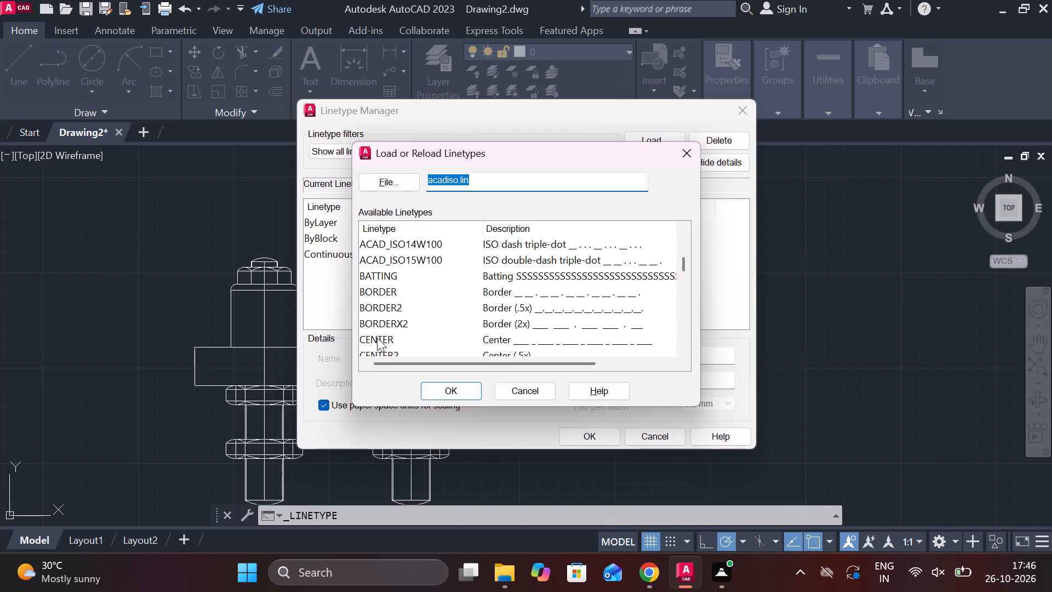
{"action": "left_click", "coordinate": [457, 390]}
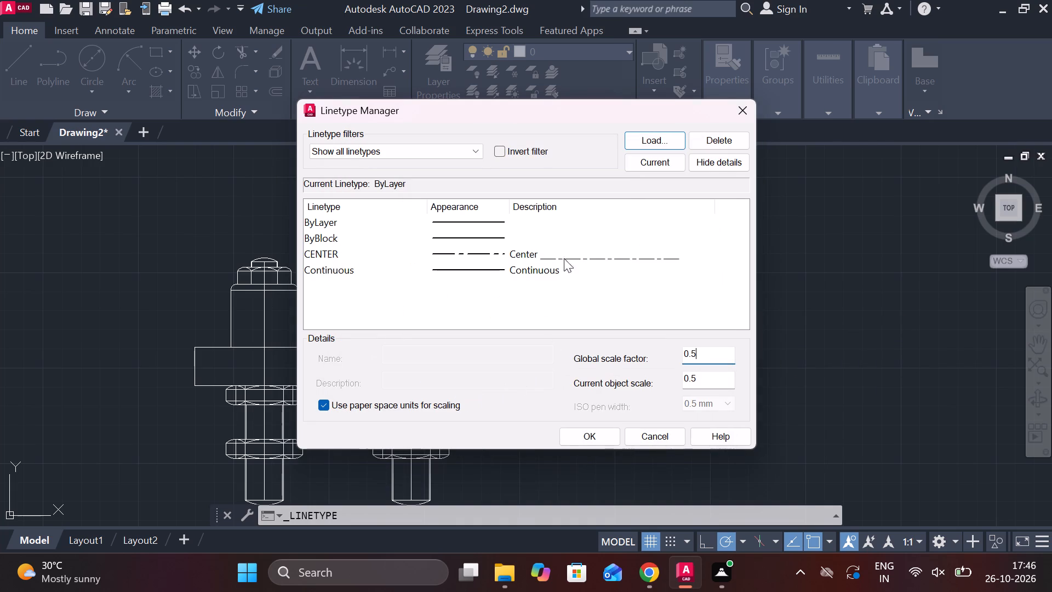
{"action": "left_click", "coordinate": [646, 135]}
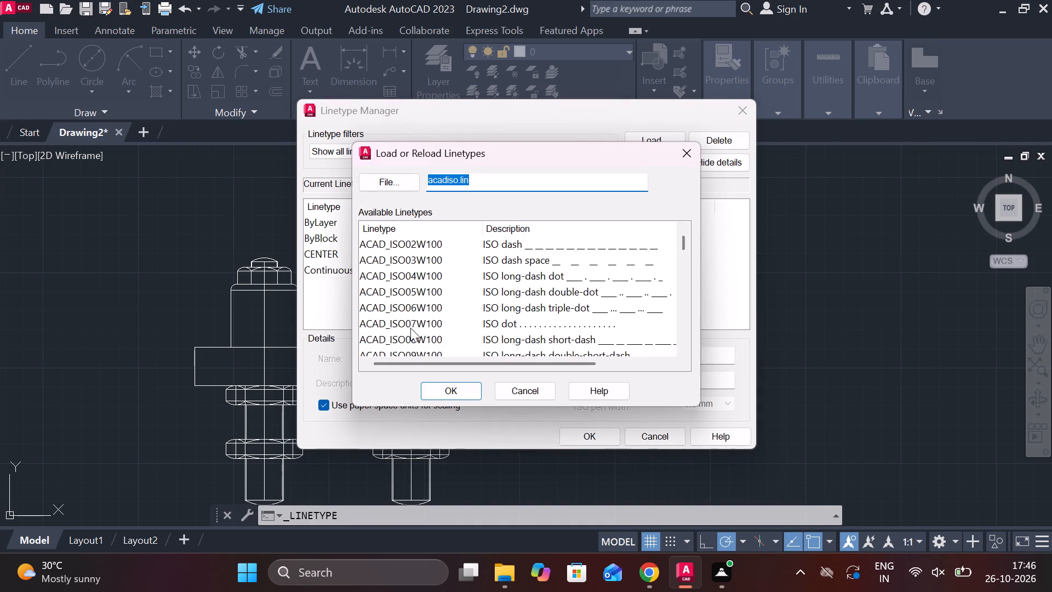
{"action": "scroll", "coordinate": [420, 315], "scroll_direction": "down", "scroll_amount": 5}
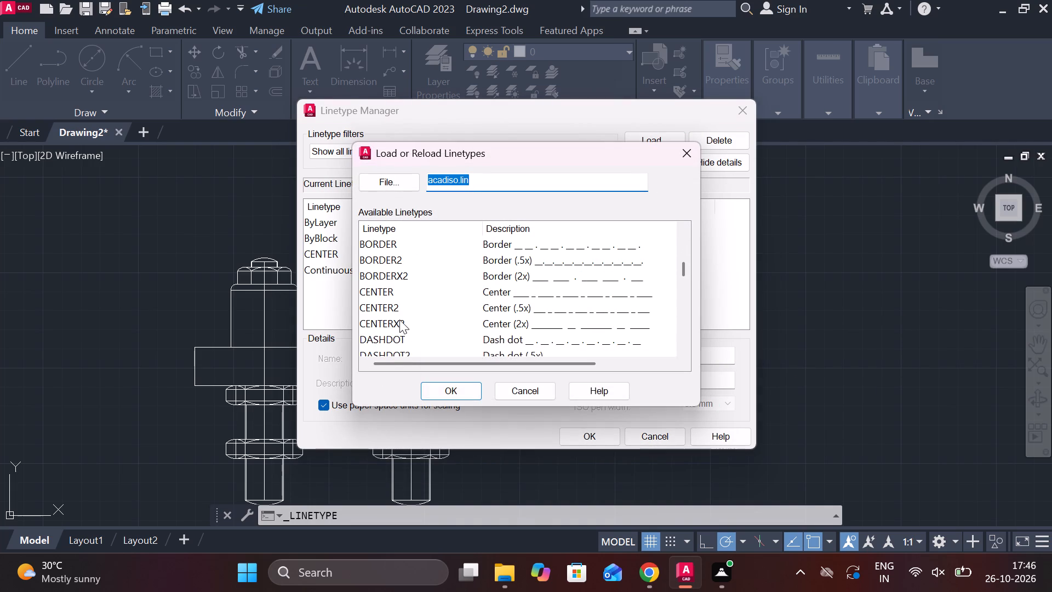
{"action": "scroll", "coordinate": [399, 320], "scroll_direction": "down", "scroll_amount": 2}
{"action": "left_click", "coordinate": [389, 291]}
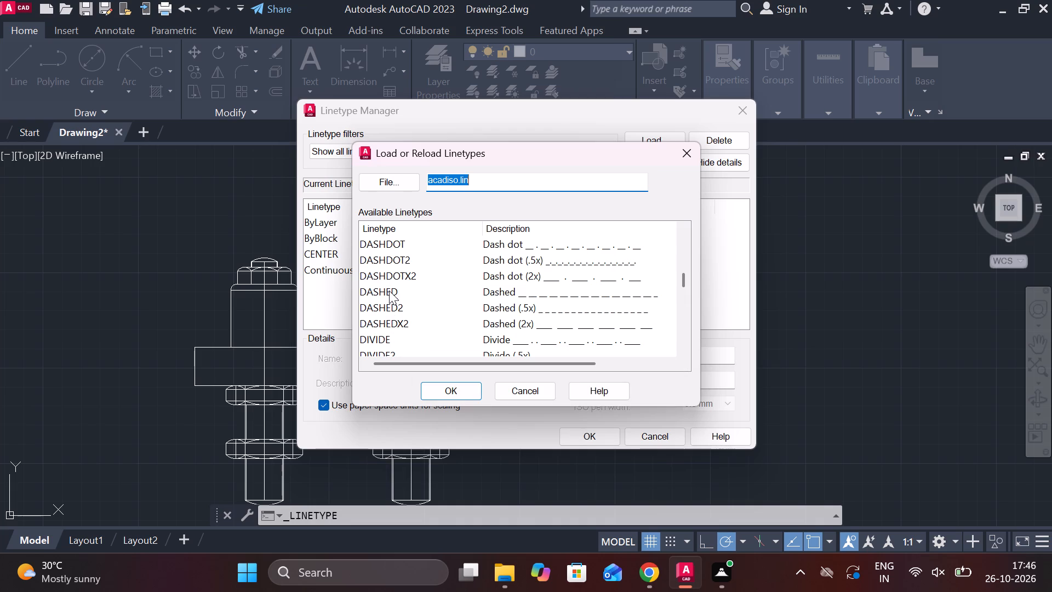
{"action": "left_click", "coordinate": [445, 387]}
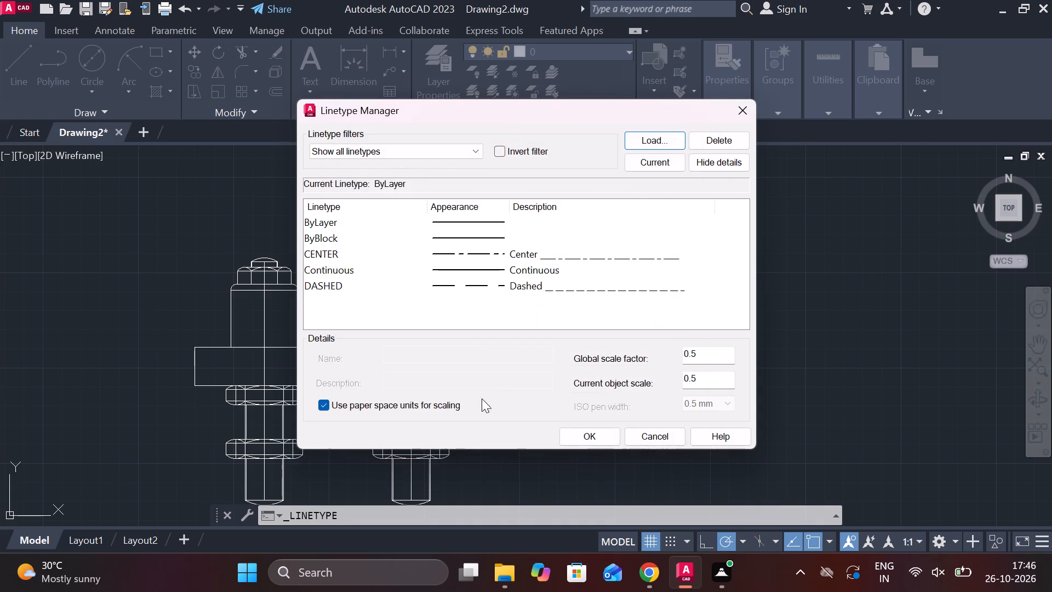
{"action": "left_click", "coordinate": [576, 440]}
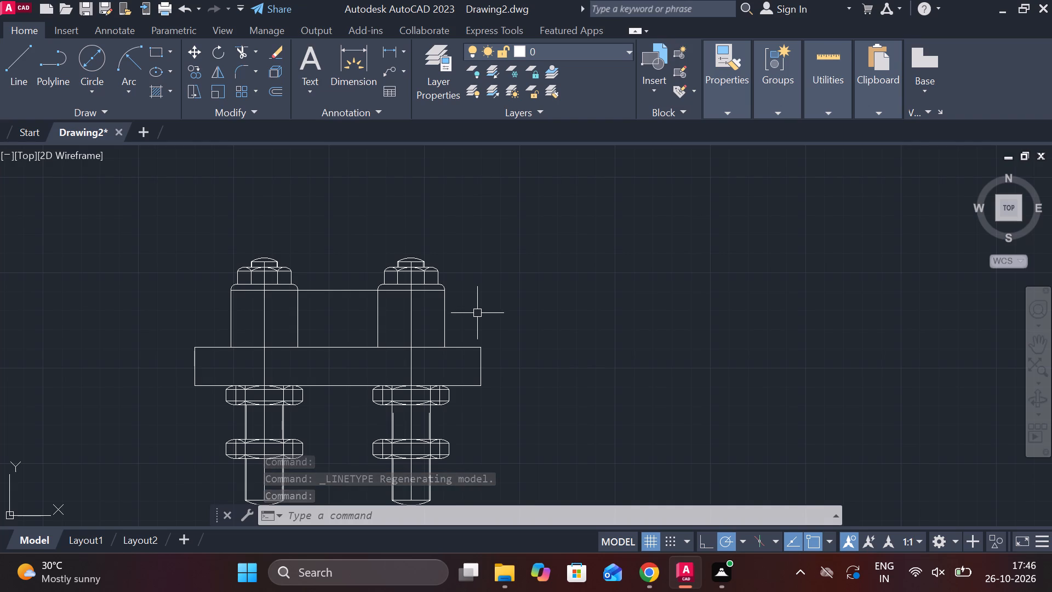
Assign the CENTER linetype to the vertical axis lines of both studs in the plate assembly.
{"action": "left_click", "coordinate": [263, 328]}
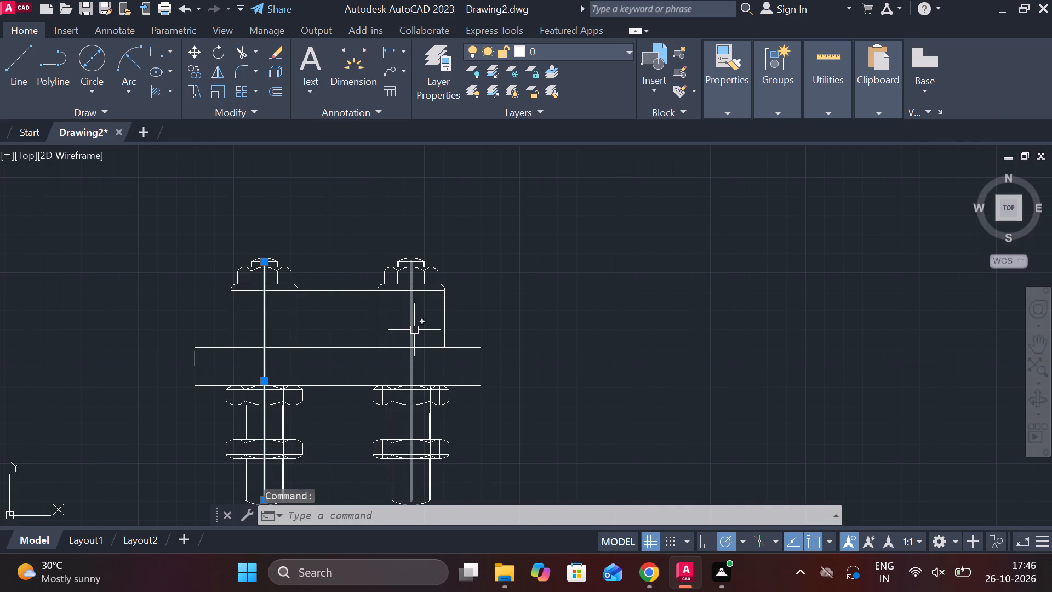
{"action": "left_click", "coordinate": [408, 329]}
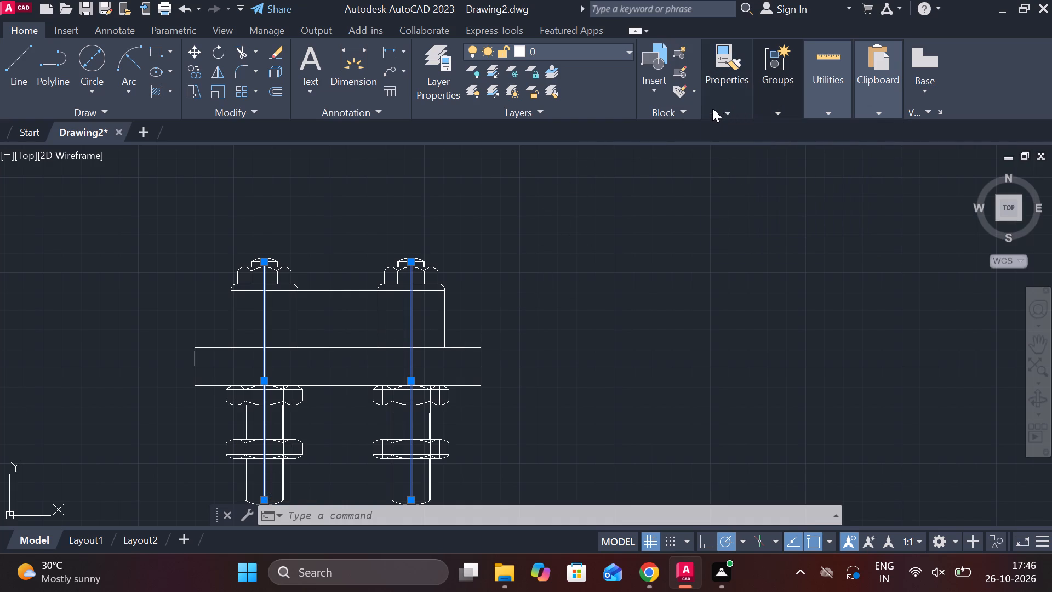
{"action": "left_click", "coordinate": [727, 113]}
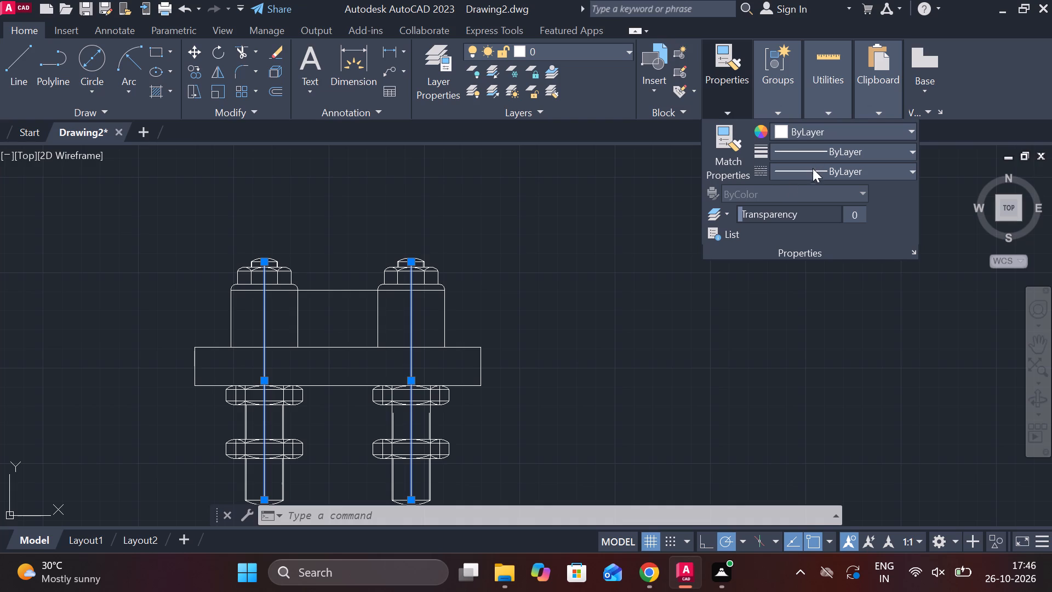
{"action": "left_click", "coordinate": [813, 172]}
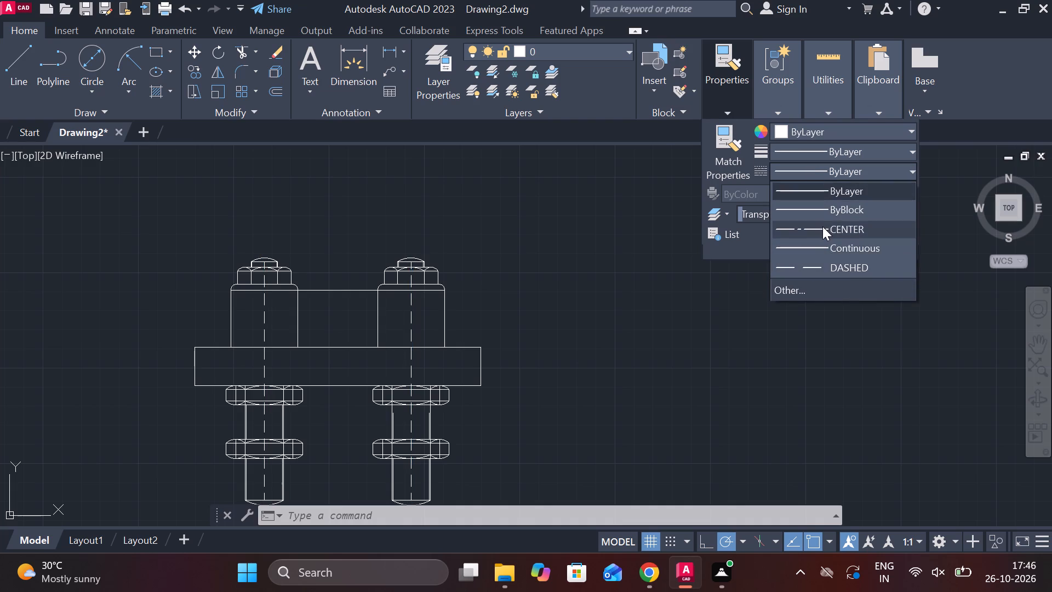
{"action": "left_click", "coordinate": [822, 225]}
{"action": "scroll", "coordinate": [383, 210], "scroll_direction": "down", "scroll_amount": 3}
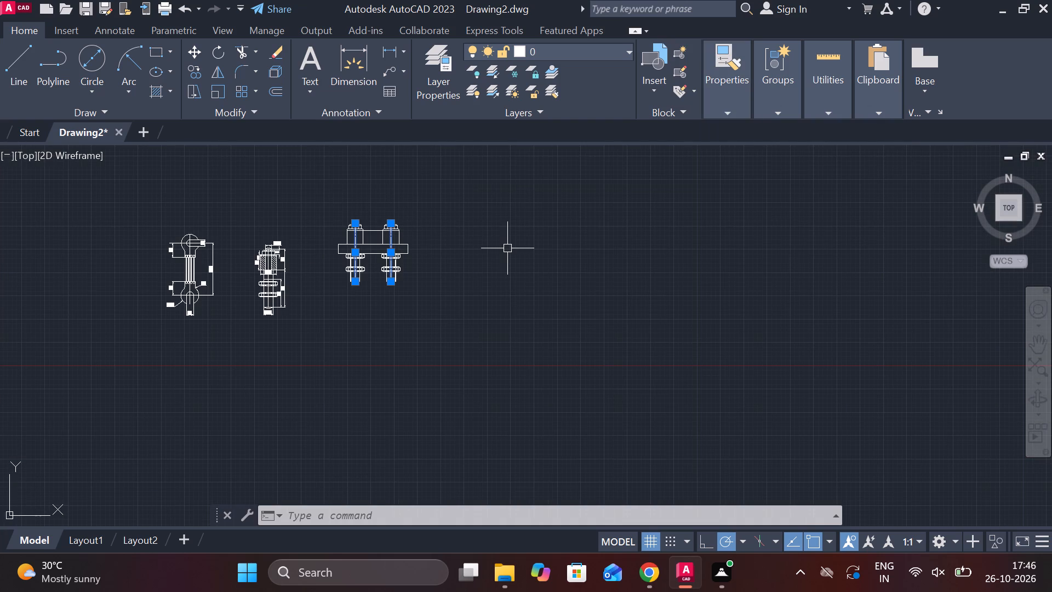
{"action": "key", "text": "Escape"}
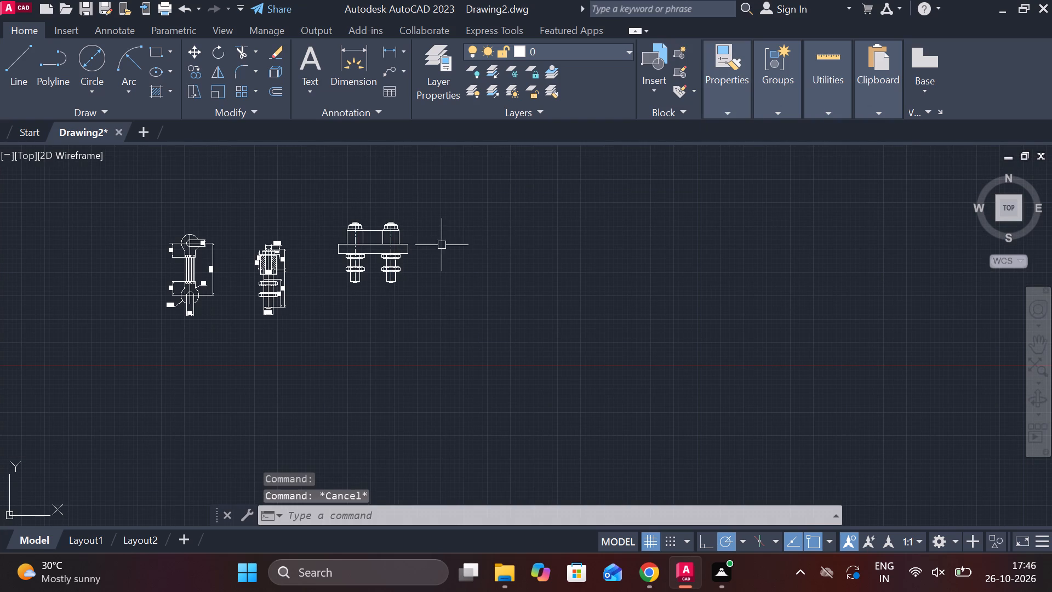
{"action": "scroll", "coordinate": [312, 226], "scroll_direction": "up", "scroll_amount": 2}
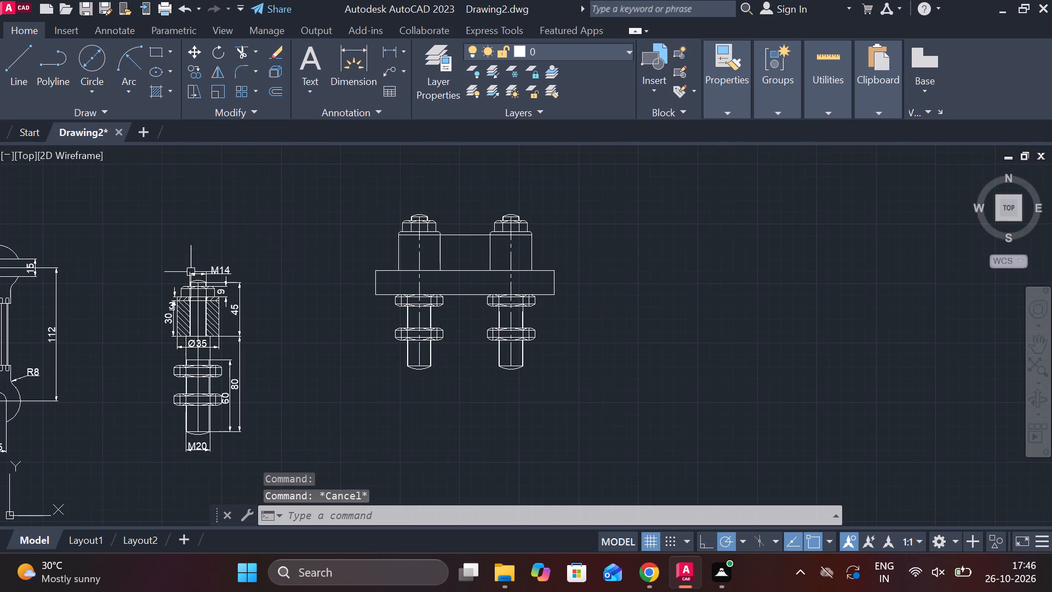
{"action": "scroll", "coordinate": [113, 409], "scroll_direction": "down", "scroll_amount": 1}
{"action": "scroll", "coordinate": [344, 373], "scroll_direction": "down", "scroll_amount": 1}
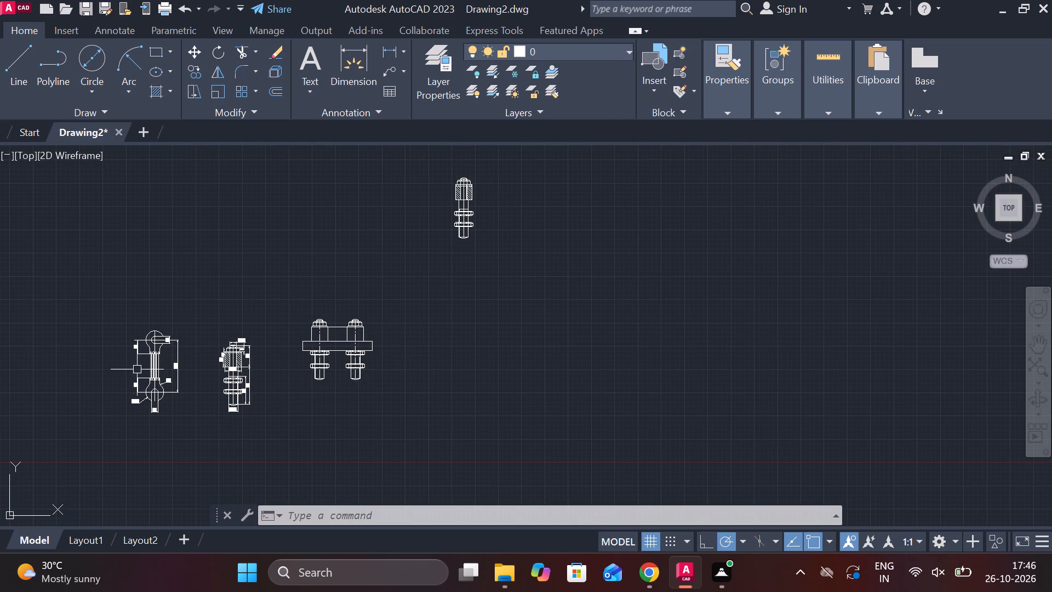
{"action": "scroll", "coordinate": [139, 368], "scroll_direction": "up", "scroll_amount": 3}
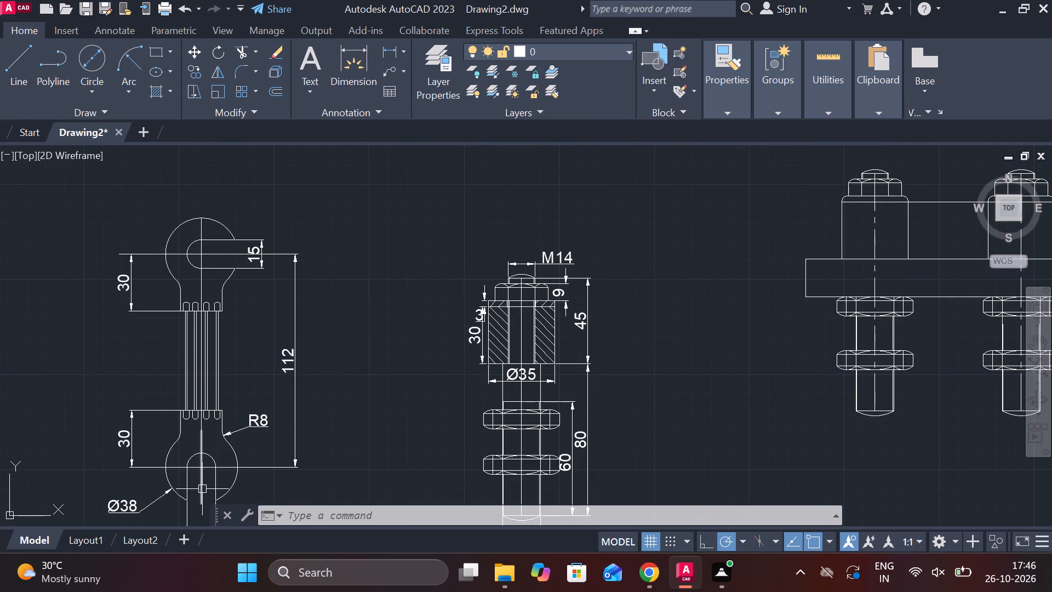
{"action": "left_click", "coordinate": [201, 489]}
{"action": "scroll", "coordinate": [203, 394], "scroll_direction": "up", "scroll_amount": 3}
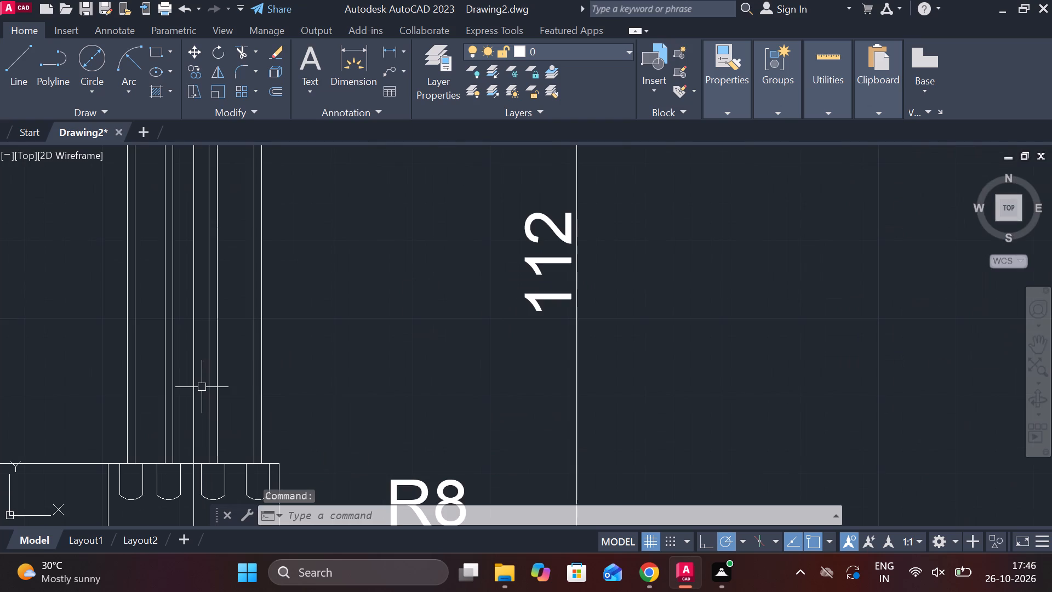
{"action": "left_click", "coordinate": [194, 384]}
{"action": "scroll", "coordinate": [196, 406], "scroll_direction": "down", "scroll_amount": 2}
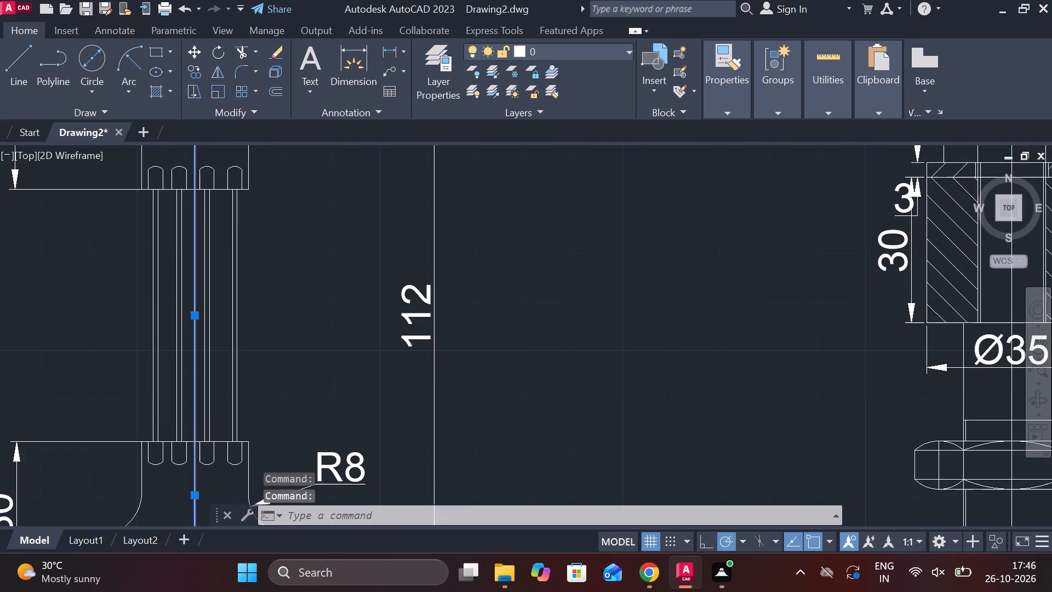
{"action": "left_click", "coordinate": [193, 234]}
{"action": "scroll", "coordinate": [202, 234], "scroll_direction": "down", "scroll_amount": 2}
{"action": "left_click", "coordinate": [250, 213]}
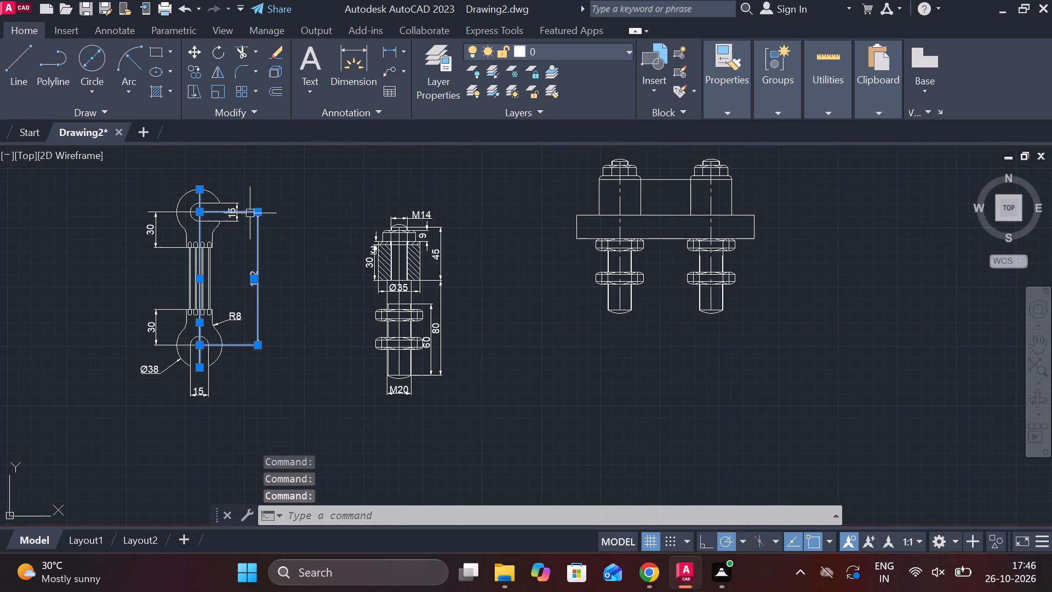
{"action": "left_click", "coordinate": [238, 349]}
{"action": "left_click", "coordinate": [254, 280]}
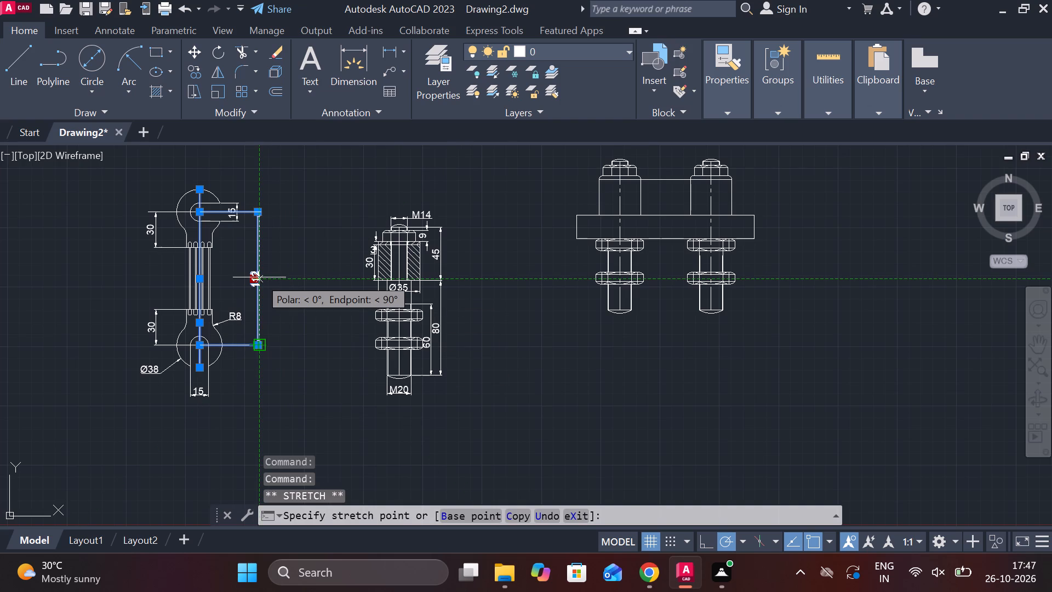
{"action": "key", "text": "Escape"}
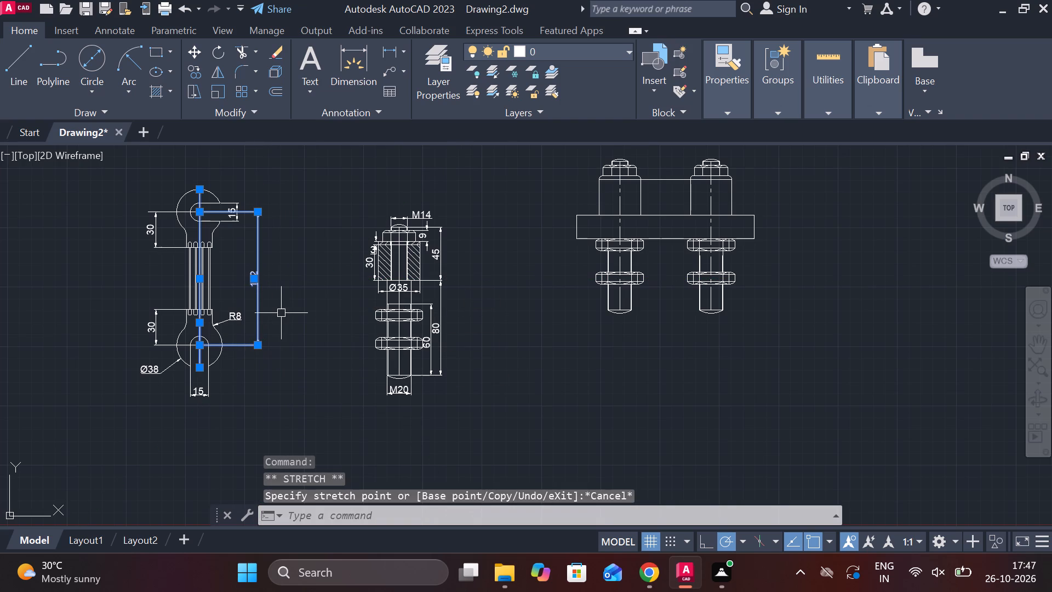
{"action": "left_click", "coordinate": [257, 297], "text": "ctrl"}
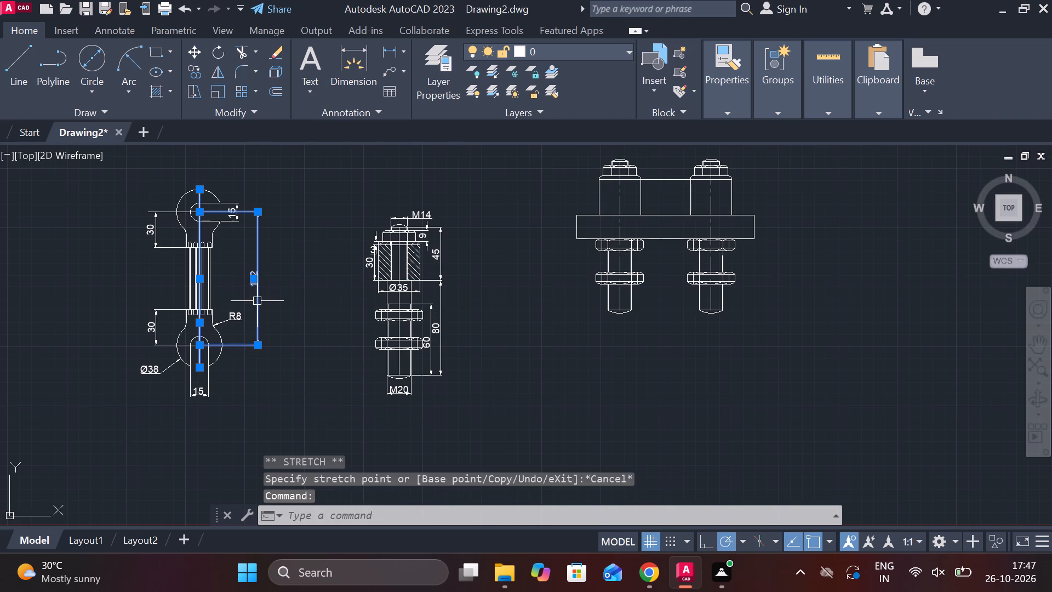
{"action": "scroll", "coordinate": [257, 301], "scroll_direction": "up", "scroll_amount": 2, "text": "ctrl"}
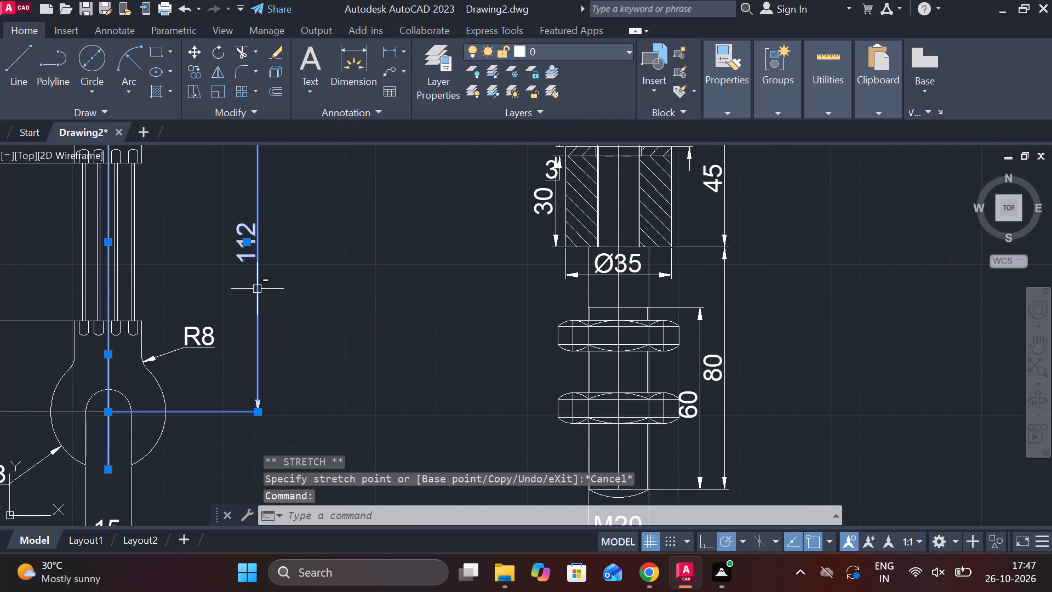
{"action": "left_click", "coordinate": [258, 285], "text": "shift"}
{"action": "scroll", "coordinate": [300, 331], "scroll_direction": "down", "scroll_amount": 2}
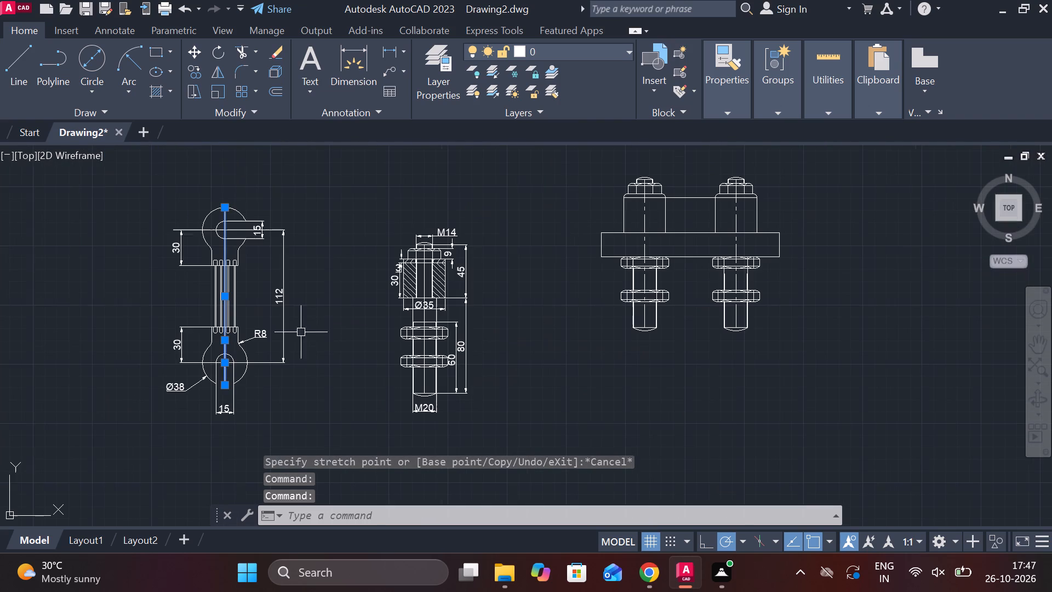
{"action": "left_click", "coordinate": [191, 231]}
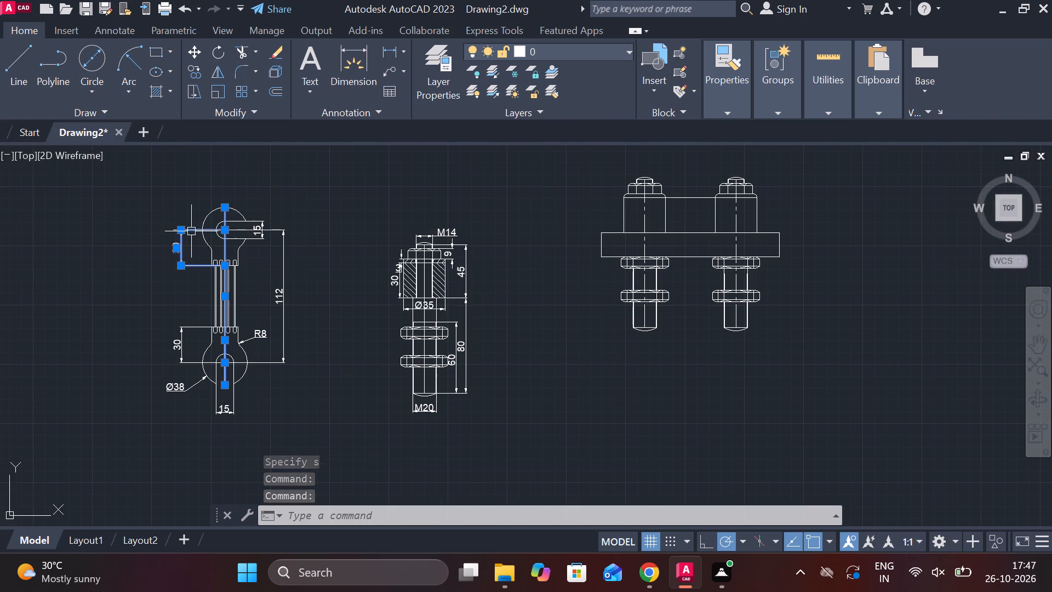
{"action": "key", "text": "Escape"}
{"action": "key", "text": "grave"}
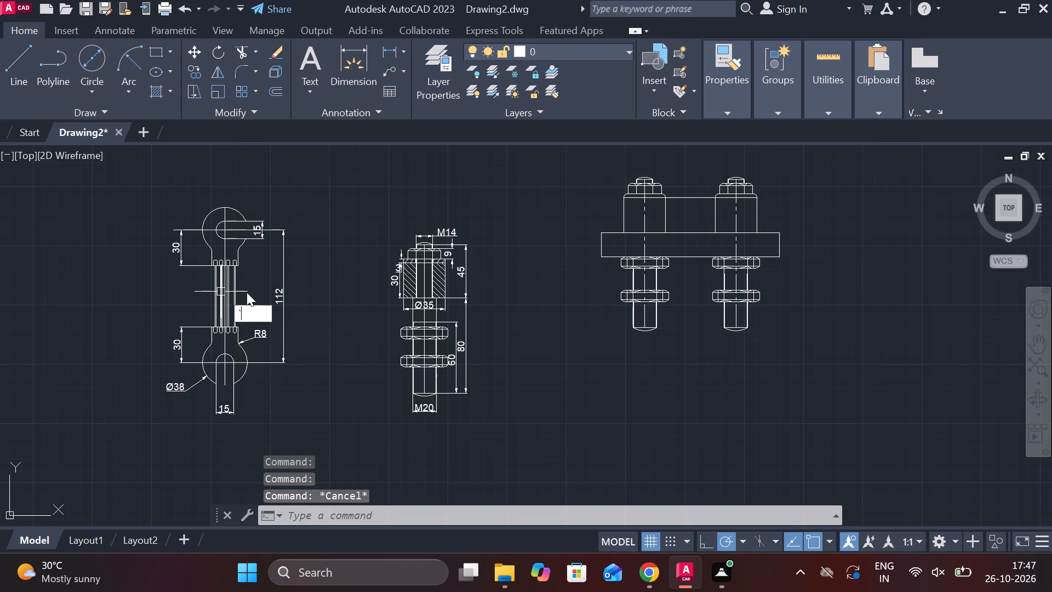
Assign the CENTER linetype to the vertical axis lines of the double-eyed link and the dimensioned single stud.
{"action": "scroll", "coordinate": [247, 292], "scroll_direction": "up", "scroll_amount": 2}
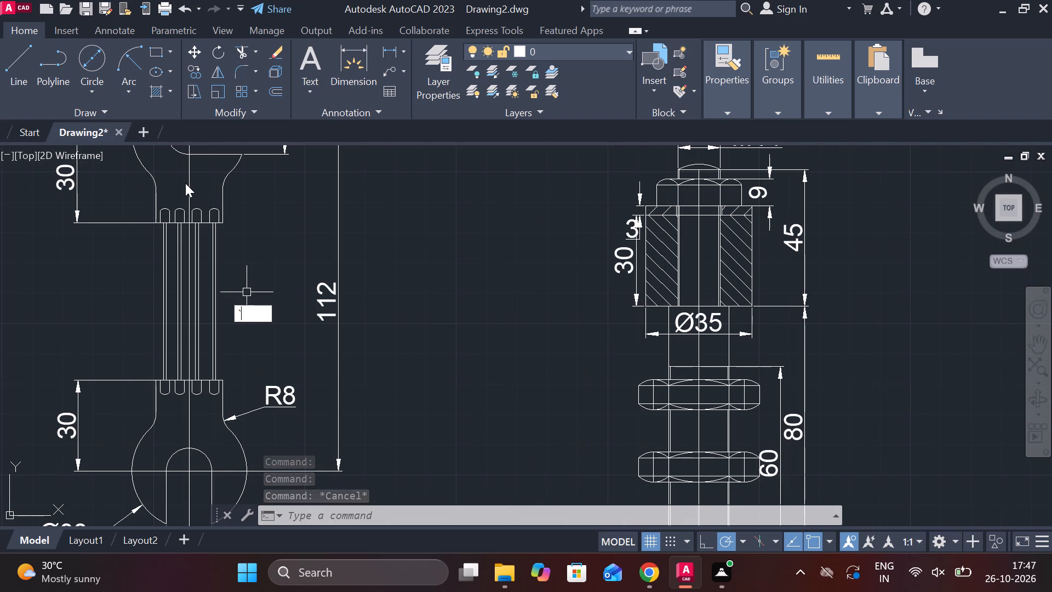
{"action": "left_click", "coordinate": [189, 187]}
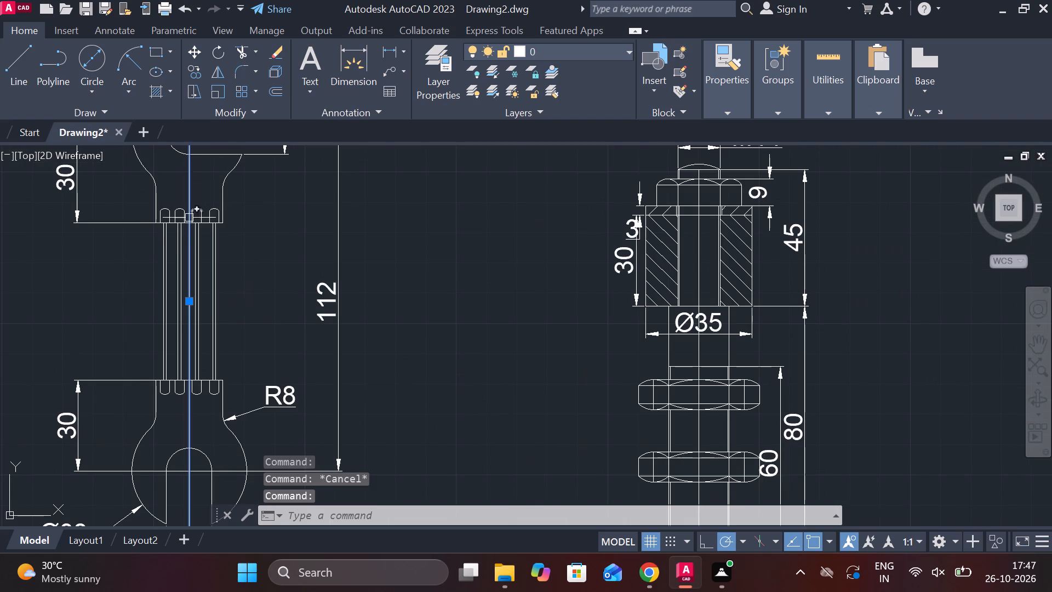
{"action": "scroll", "coordinate": [186, 234], "scroll_direction": "down", "scroll_amount": 2}
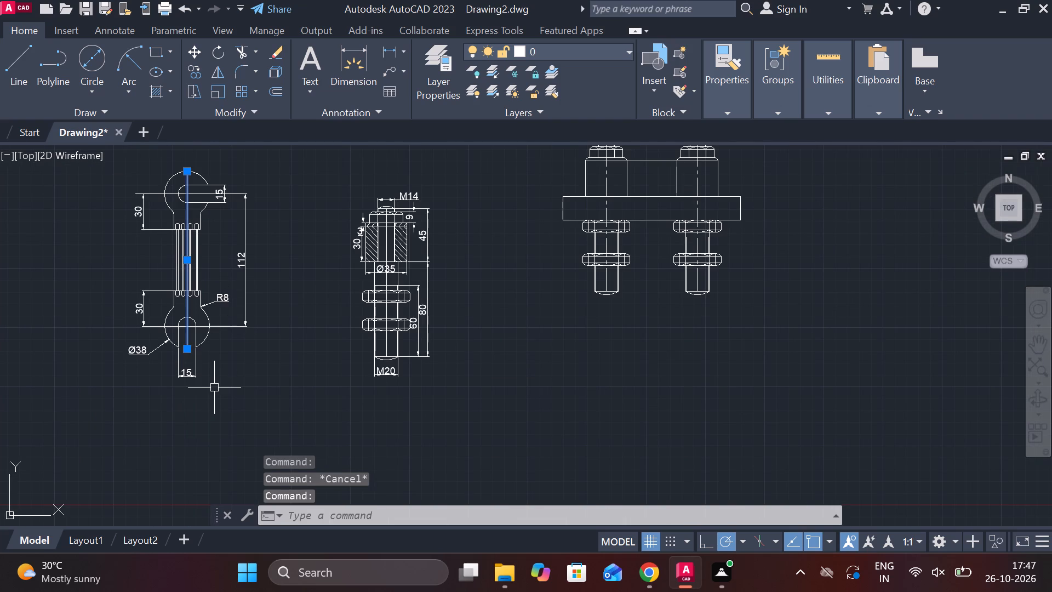
{"action": "scroll", "coordinate": [199, 330], "scroll_direction": "up", "scroll_amount": 2}
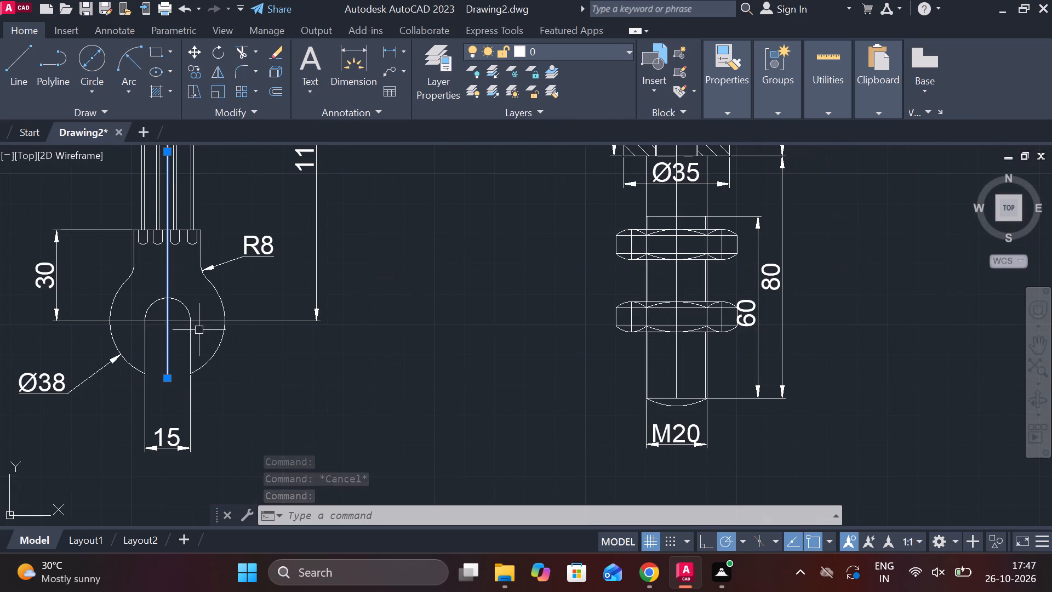
{"action": "left_click", "coordinate": [207, 323]}
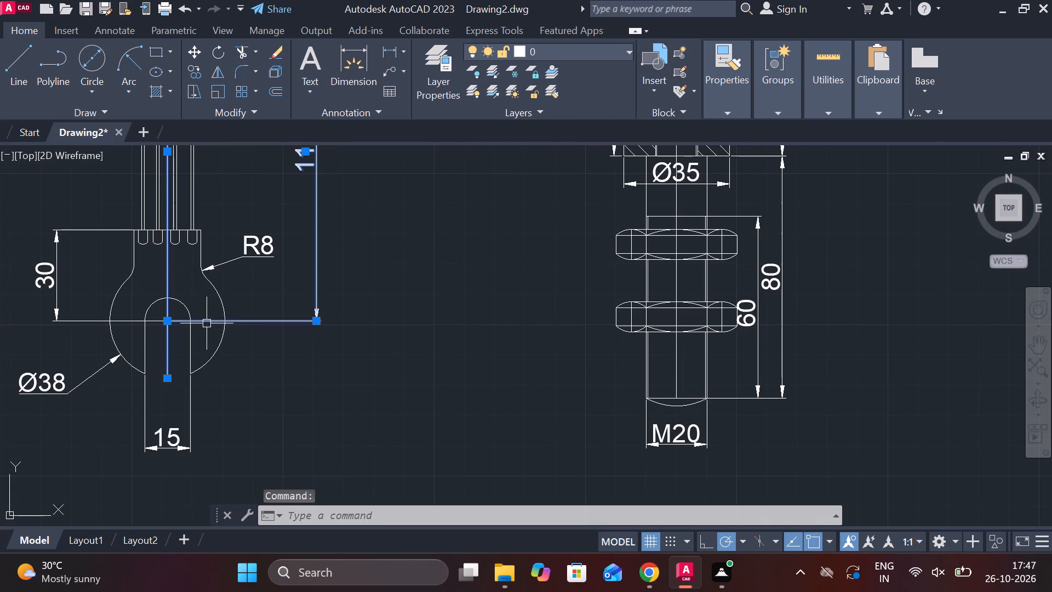
{"action": "scroll", "coordinate": [184, 376], "scroll_direction": "down", "scroll_amount": 2}
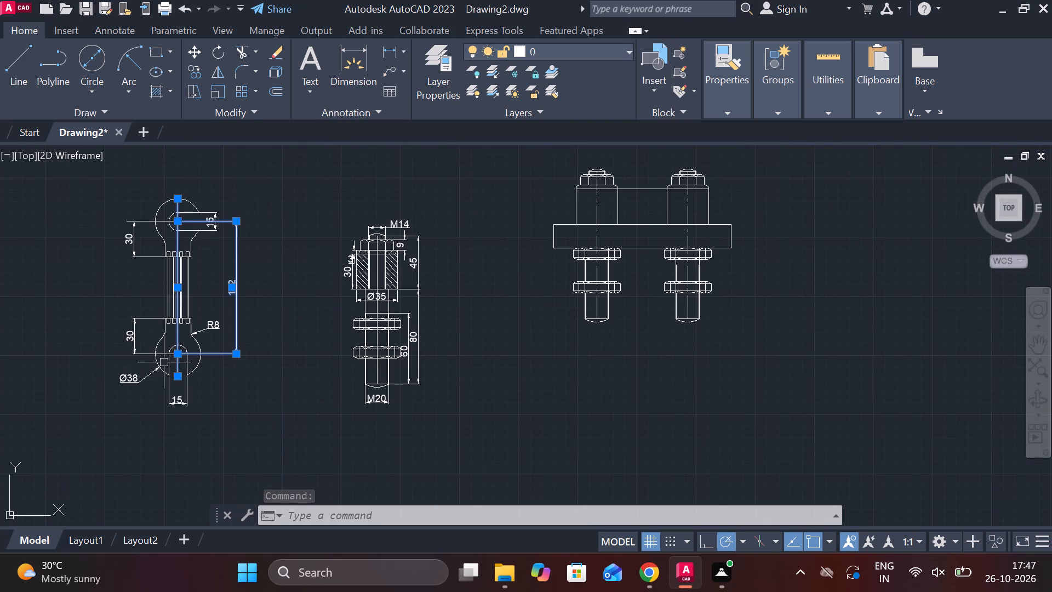
{"action": "scroll", "coordinate": [164, 362], "scroll_direction": "up", "scroll_amount": 2}
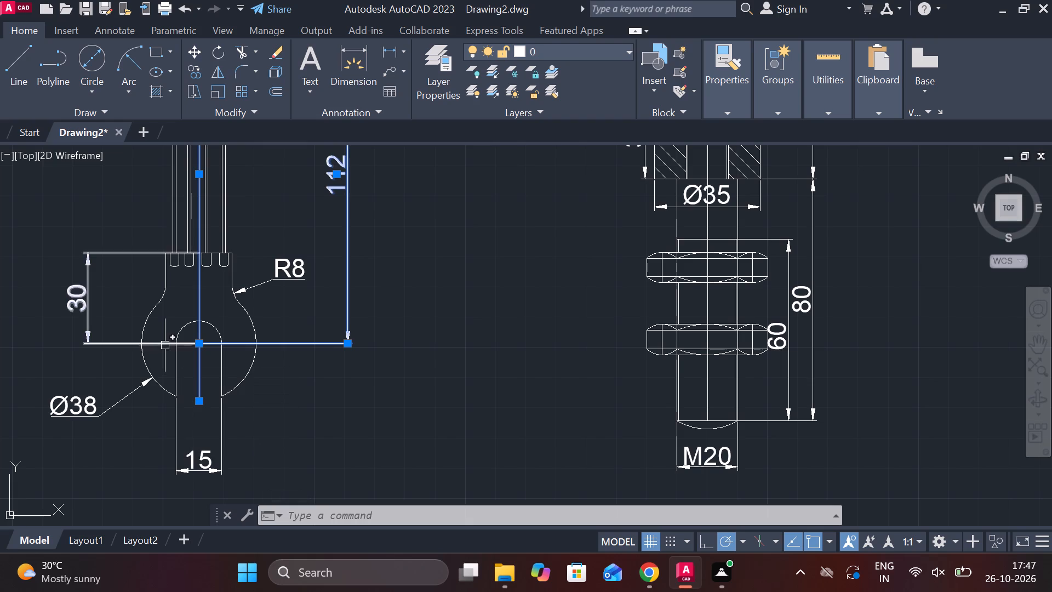
{"action": "left_click", "coordinate": [165, 345]}
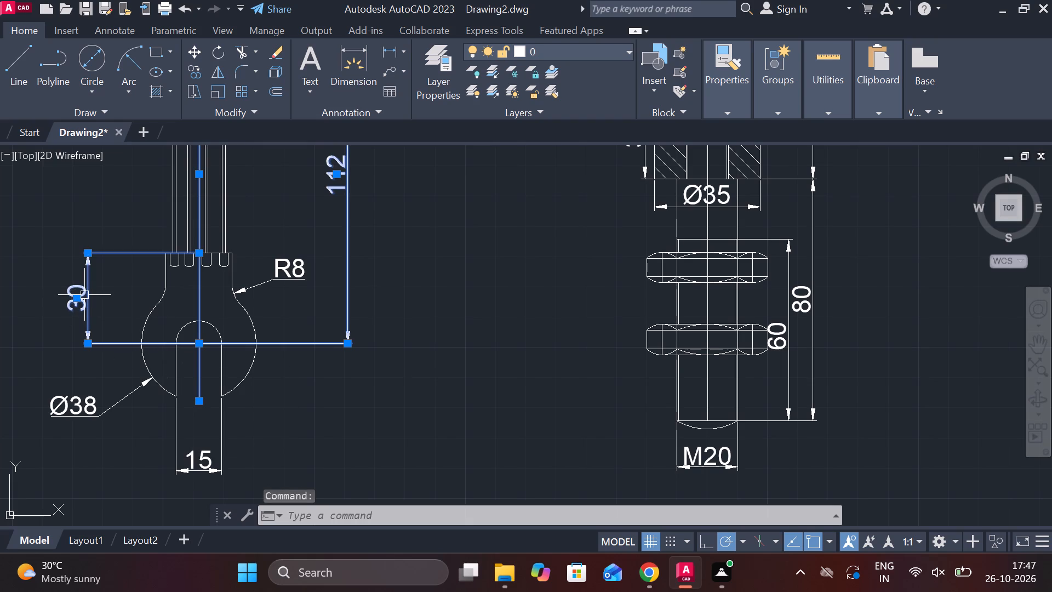
{"action": "left_click", "coordinate": [87, 281], "text": "shift"}
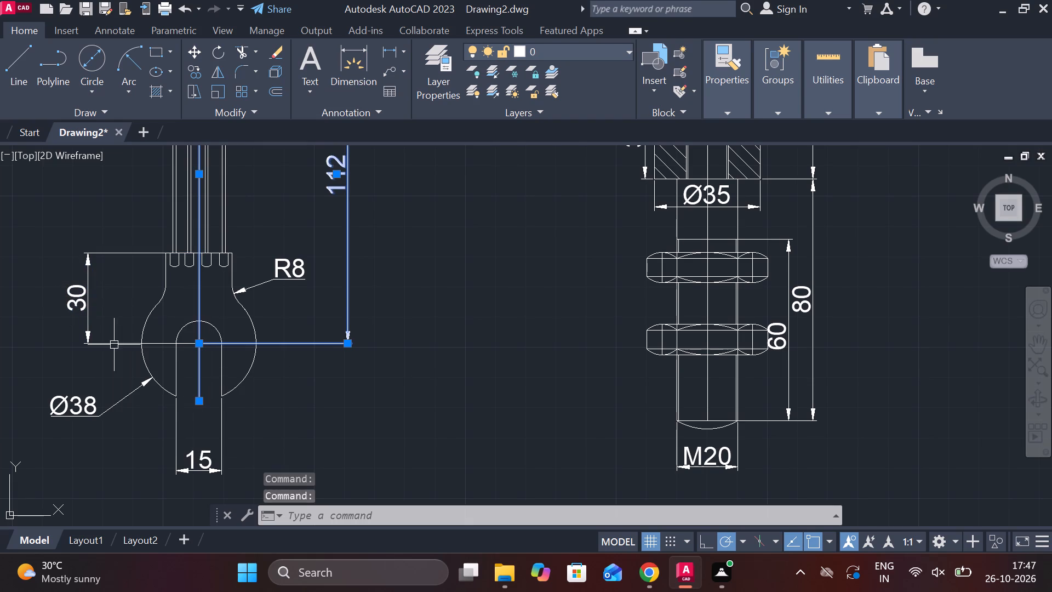
{"action": "left_click", "coordinate": [348, 270], "text": "shift"}
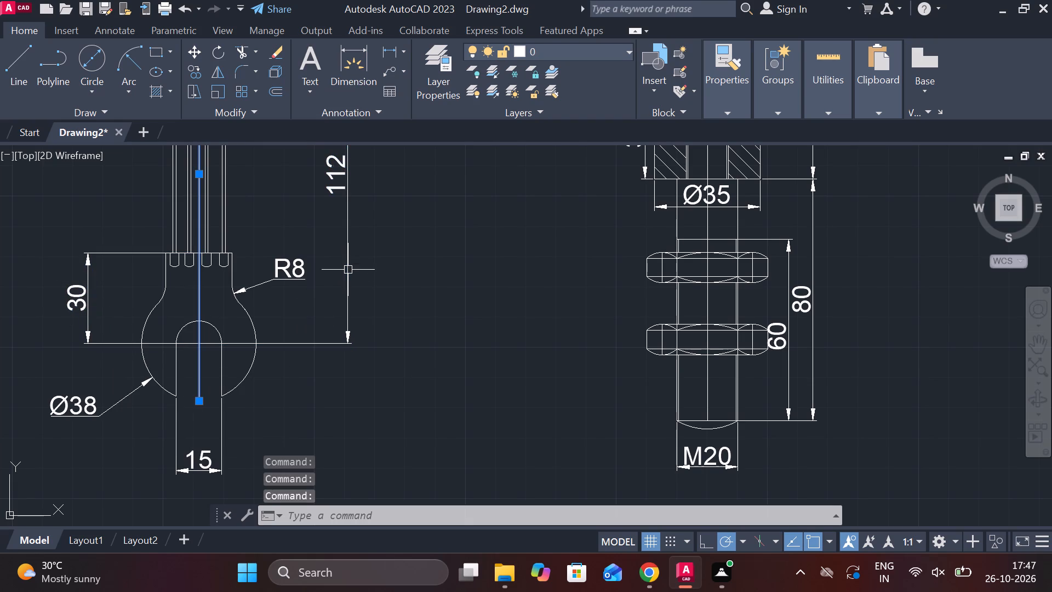
{"action": "scroll", "coordinate": [271, 274], "scroll_direction": "down", "scroll_amount": 2}
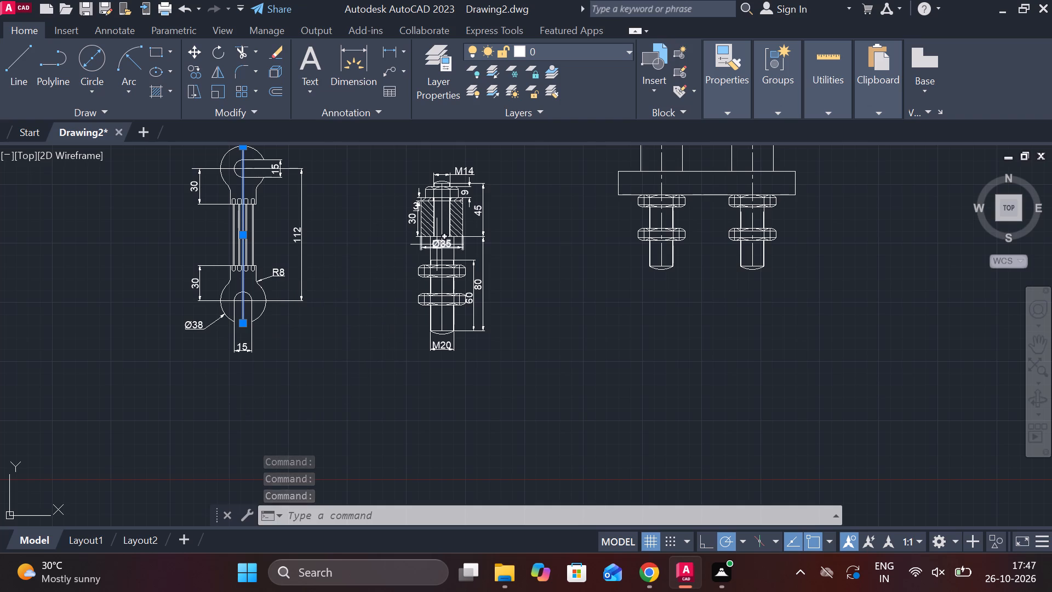
{"action": "scroll", "coordinate": [530, 257], "scroll_direction": "up", "scroll_amount": 2}
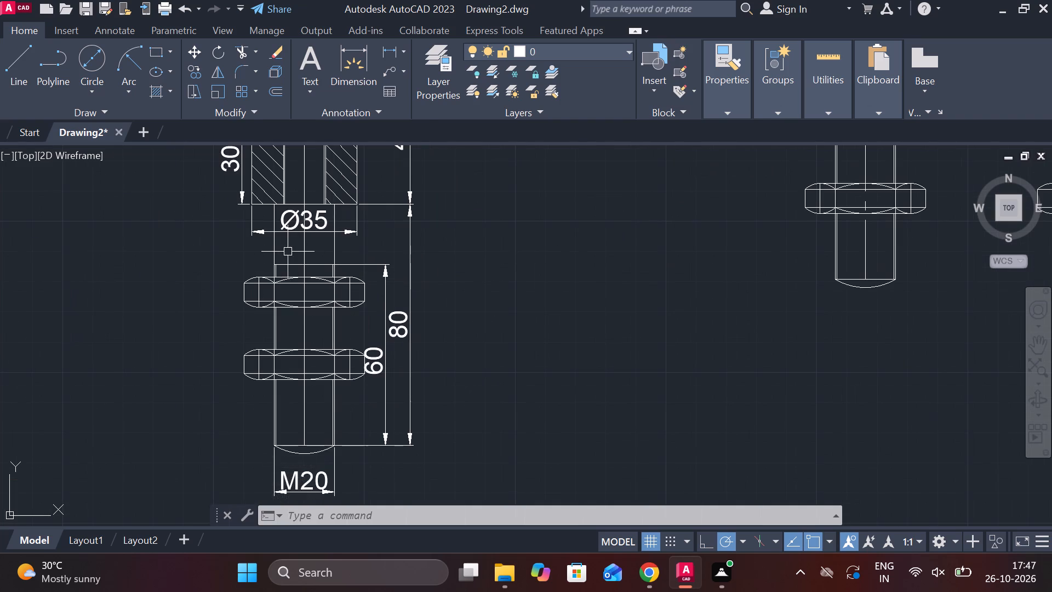
{"action": "left_click", "coordinate": [306, 254]}
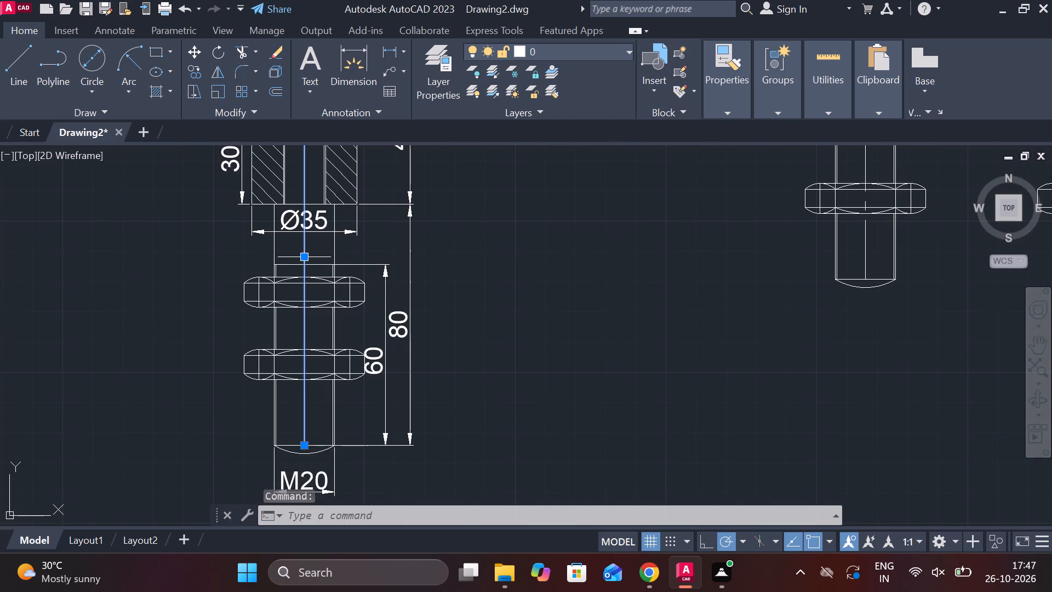
{"action": "scroll", "coordinate": [368, 259], "scroll_direction": "down", "scroll_amount": 2}
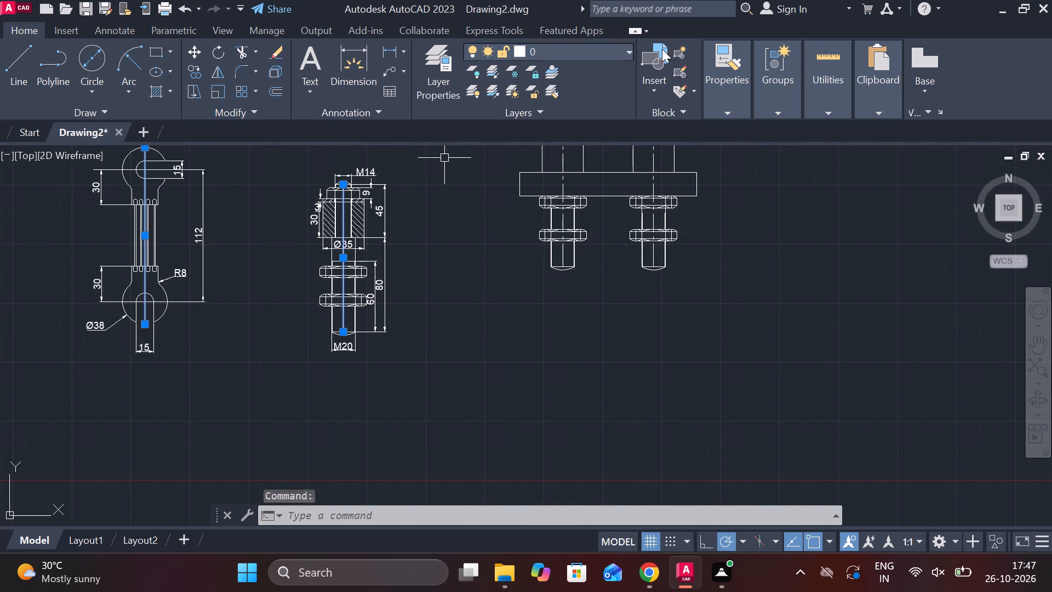
{"action": "left_click", "coordinate": [740, 115]}
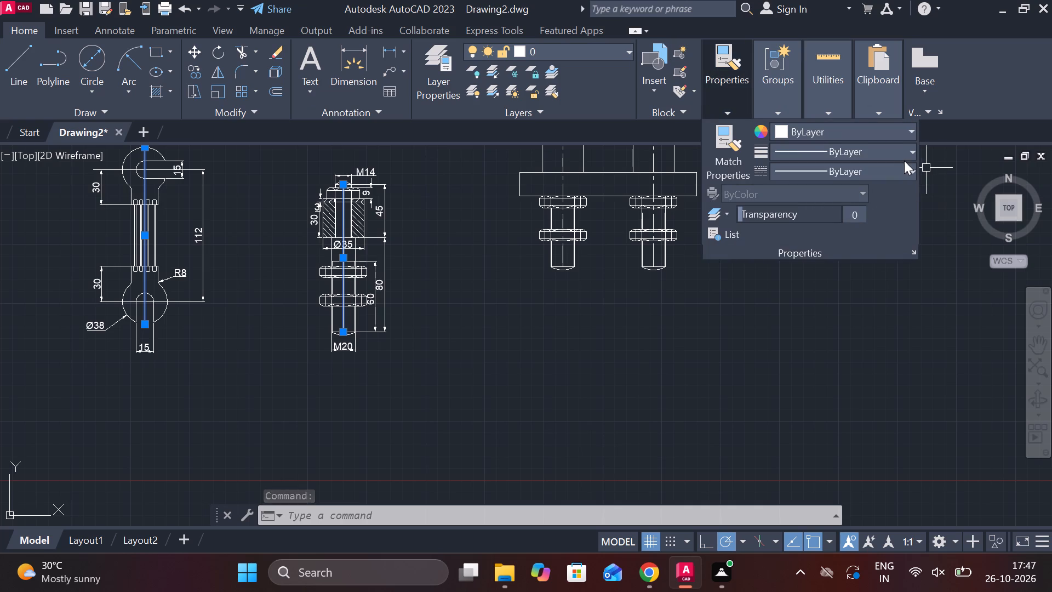
{"action": "left_click", "coordinate": [896, 170]}
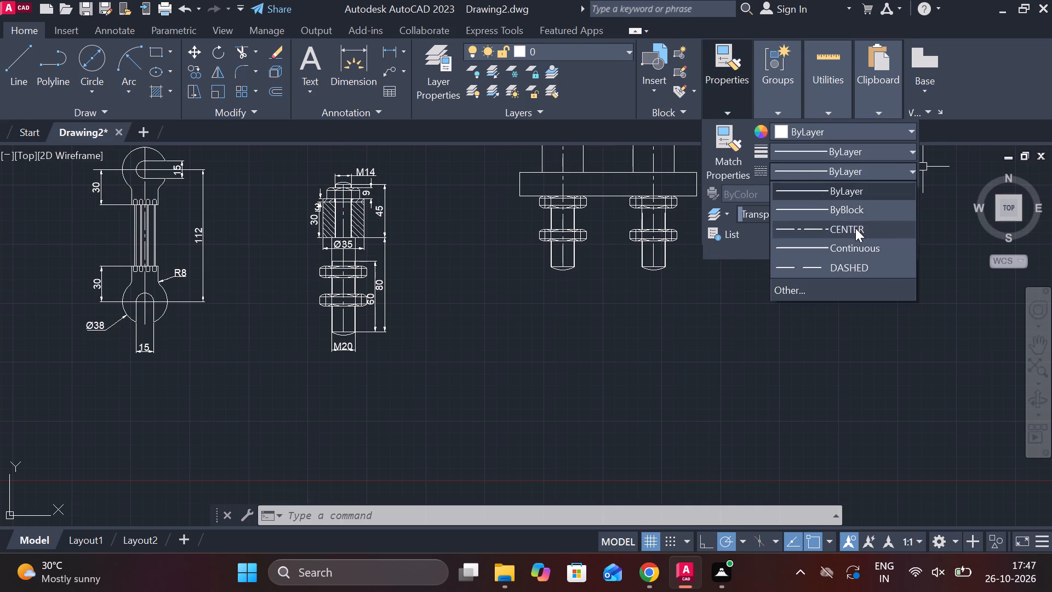
{"action": "left_click", "coordinate": [855, 228]}
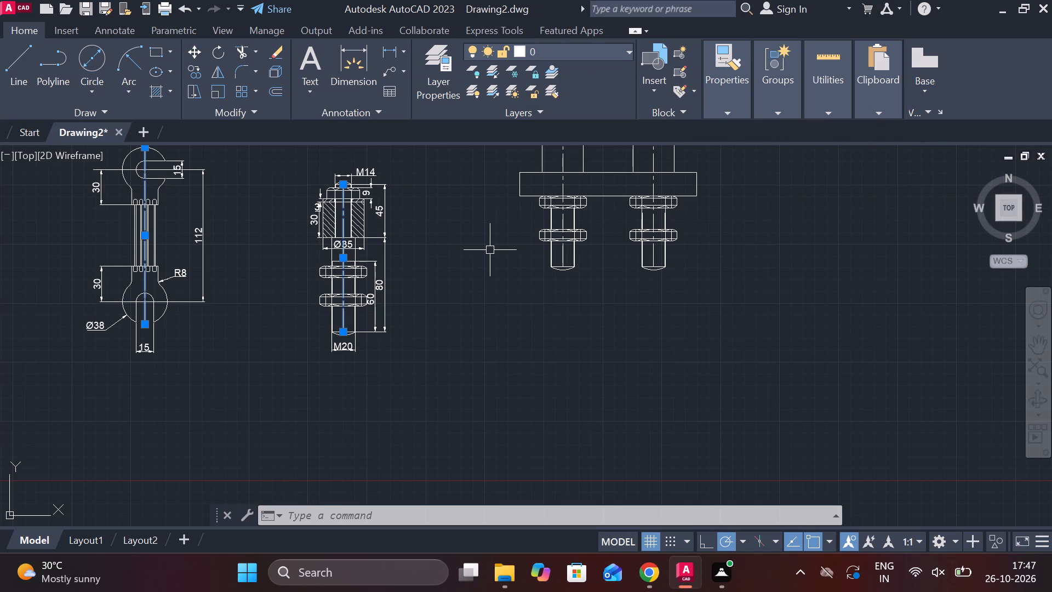
{"action": "key", "text": "Escape"}
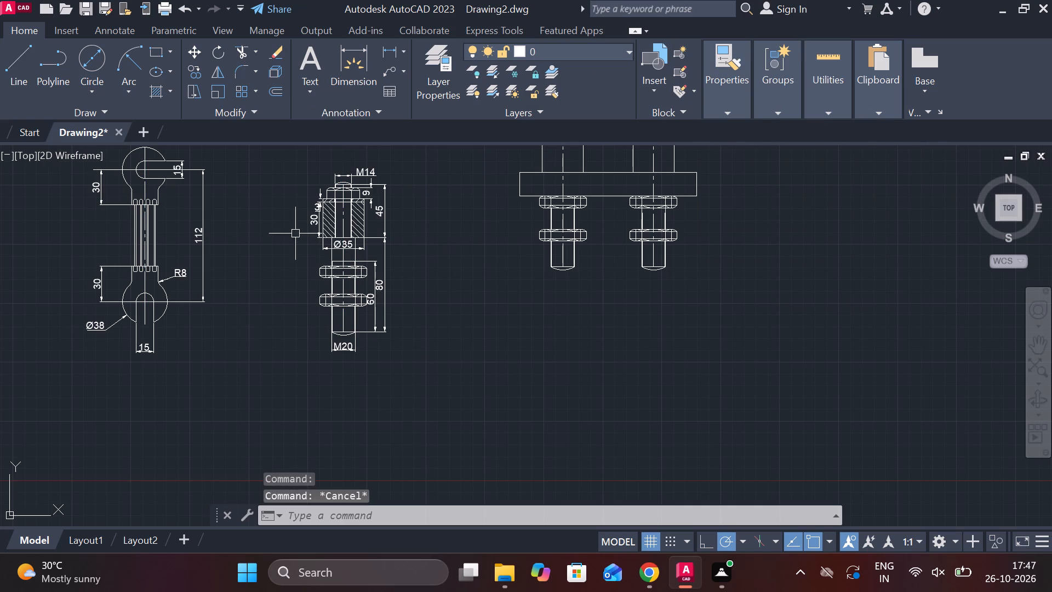
Examine the centre lines in the link, single stud and plate assembly views.
{"action": "scroll", "coordinate": [254, 241], "scroll_direction": "down", "scroll_amount": 1}
{"action": "scroll", "coordinate": [254, 241], "scroll_direction": "up", "scroll_amount": 3}
{"action": "scroll", "coordinate": [255, 248], "scroll_direction": "down", "scroll_amount": 5}
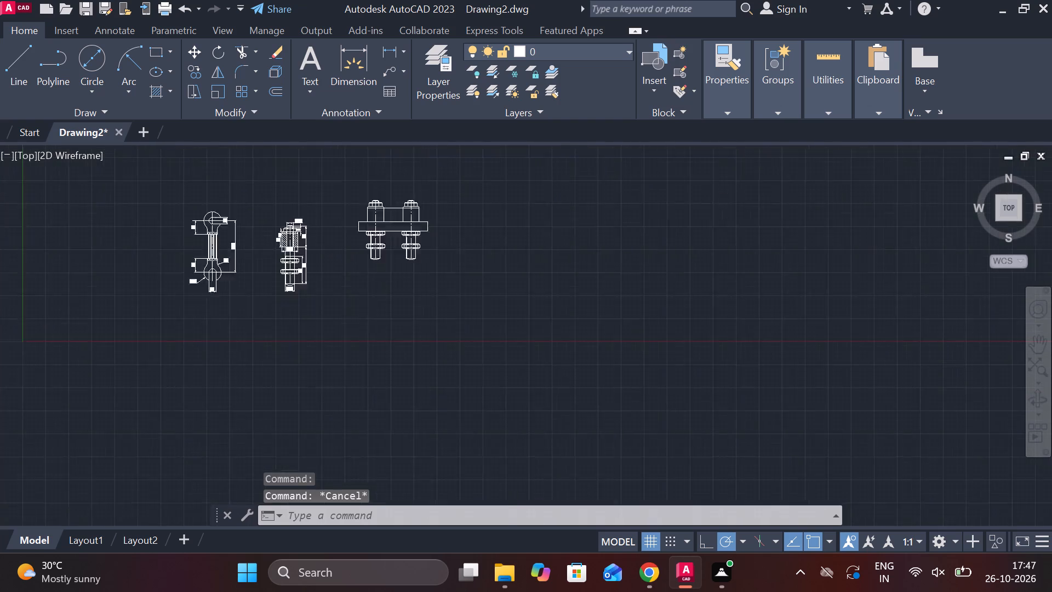
{"action": "scroll", "coordinate": [190, 249], "scroll_direction": "up", "scroll_amount": 4}
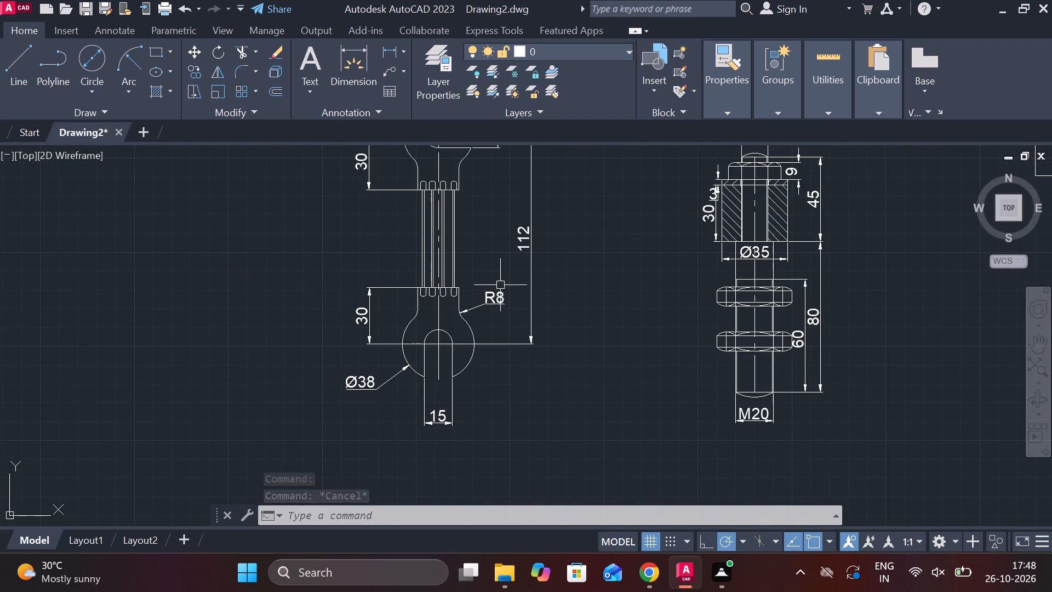
{"action": "scroll", "coordinate": [500, 285], "scroll_direction": "up", "scroll_amount": 2}
{"action": "scroll", "coordinate": [500, 285], "scroll_direction": "down", "scroll_amount": 4}
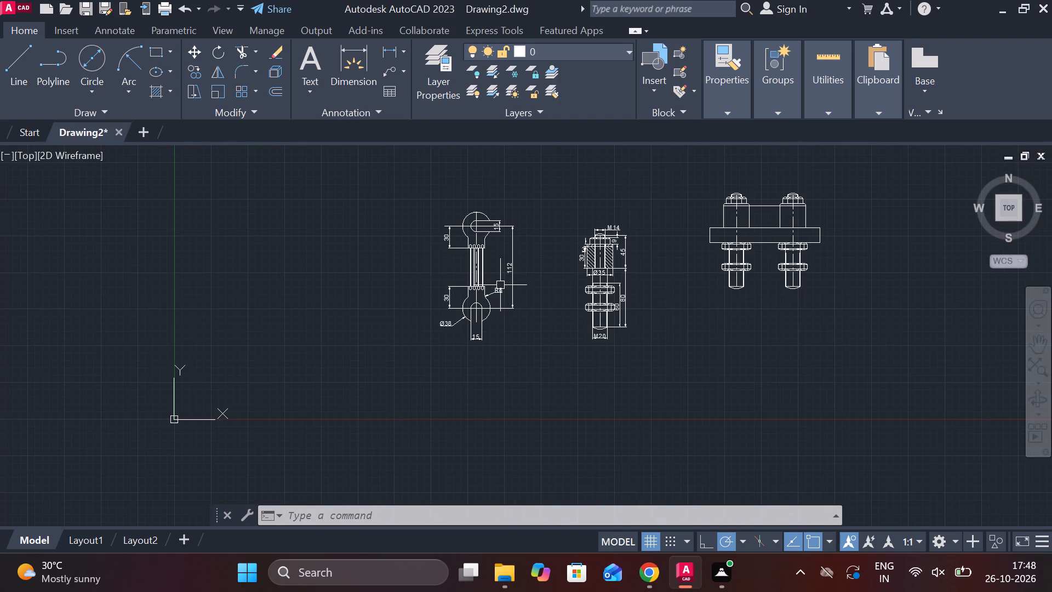
{"action": "scroll", "coordinate": [531, 226], "scroll_direction": "up", "scroll_amount": 3}
{"action": "scroll", "coordinate": [531, 226], "scroll_direction": "down", "scroll_amount": 2}
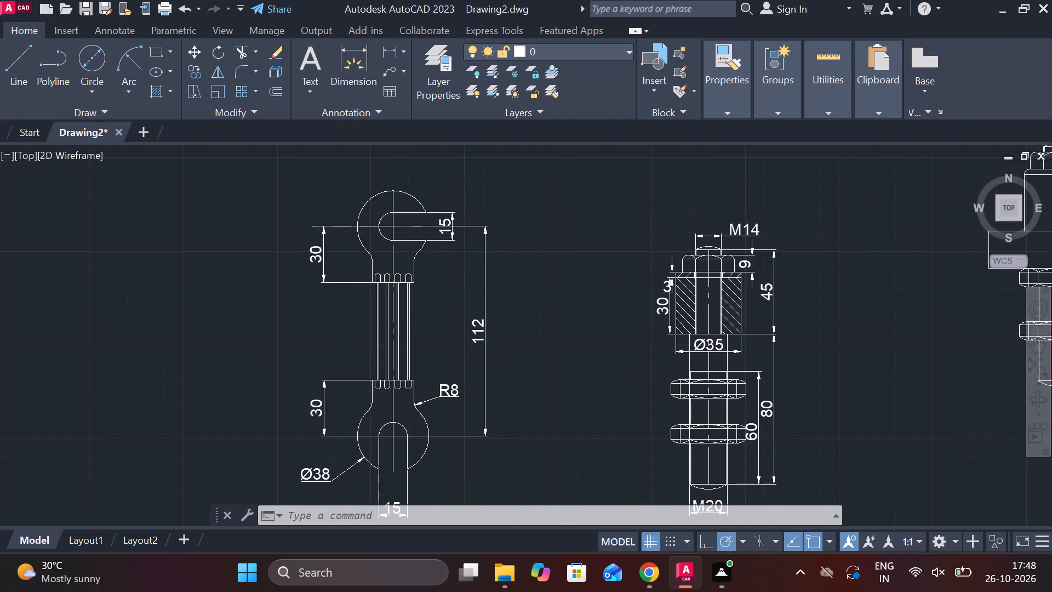
{"action": "scroll", "coordinate": [919, 345], "scroll_direction": "down", "scroll_amount": 2}
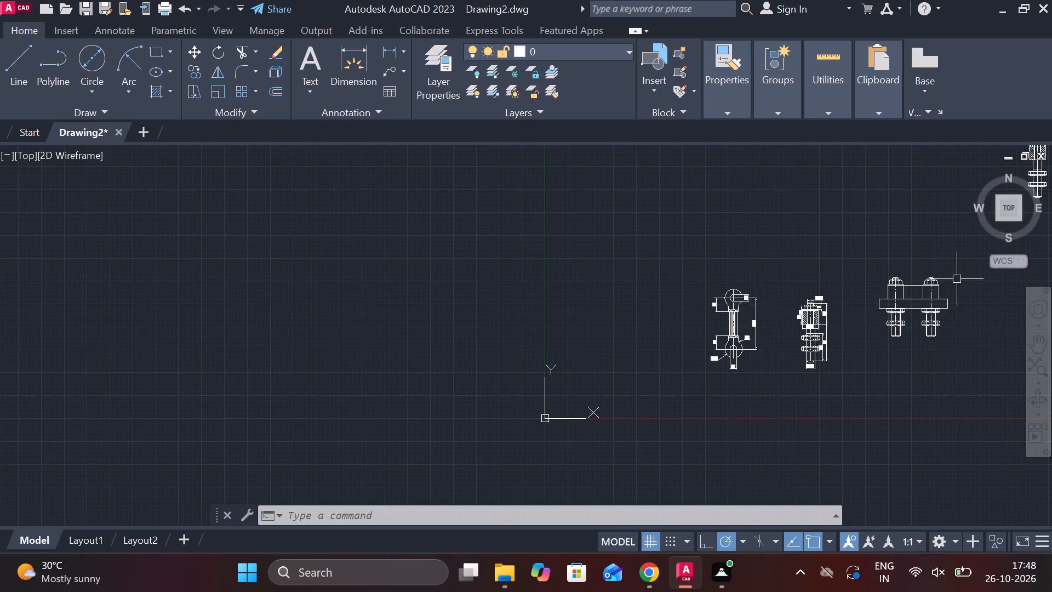
{"action": "scroll", "coordinate": [957, 279], "scroll_direction": "up", "scroll_amount": 2}
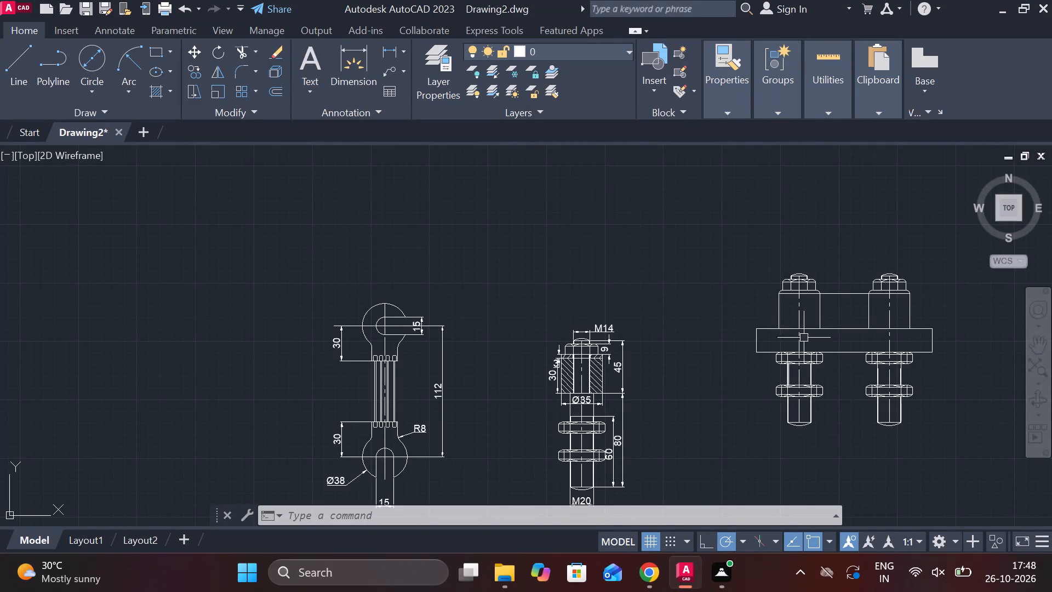
{"action": "scroll", "coordinate": [687, 276], "scroll_direction": "down", "scroll_amount": 1}
{"action": "scroll", "coordinate": [911, 321], "scroll_direction": "up", "scroll_amount": 1}
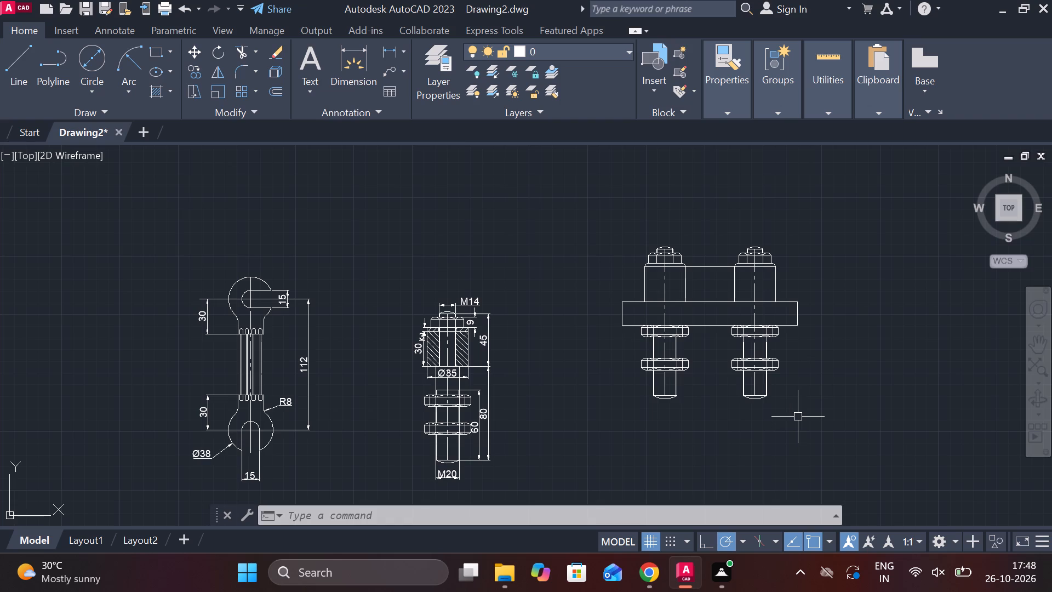
Stretch the lower ends of the plate assembly's centre lines downward, about 8 mm on the right stud and 9 mm on the left.
{"action": "scroll", "coordinate": [763, 386], "scroll_direction": "up", "scroll_amount": 3}
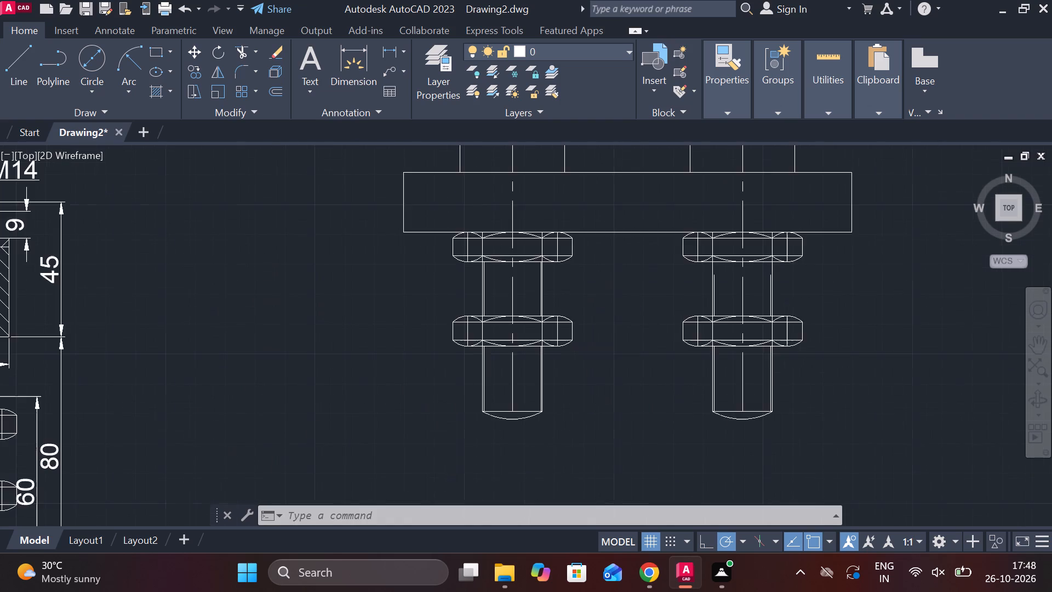
{"action": "left_click", "coordinate": [732, 404]}
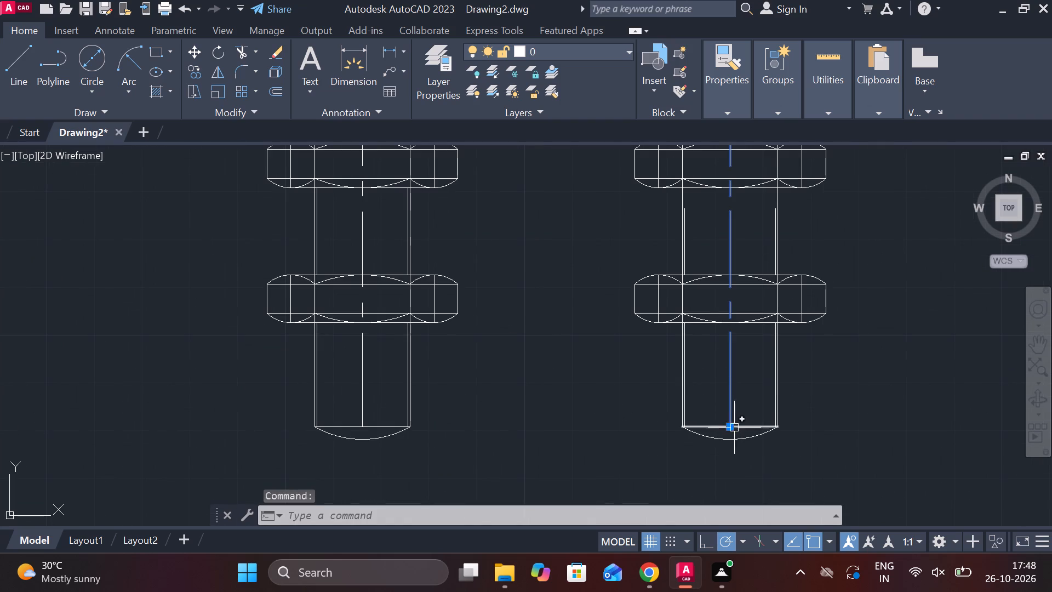
{"action": "left_click", "coordinate": [732, 428]}
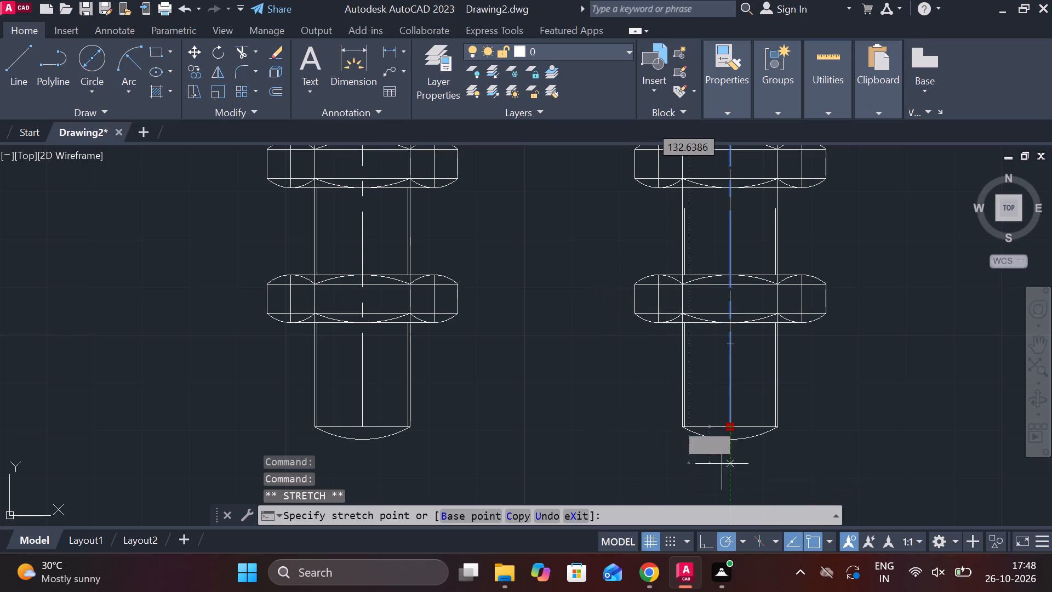
{"action": "left_click", "coordinate": [725, 464]}
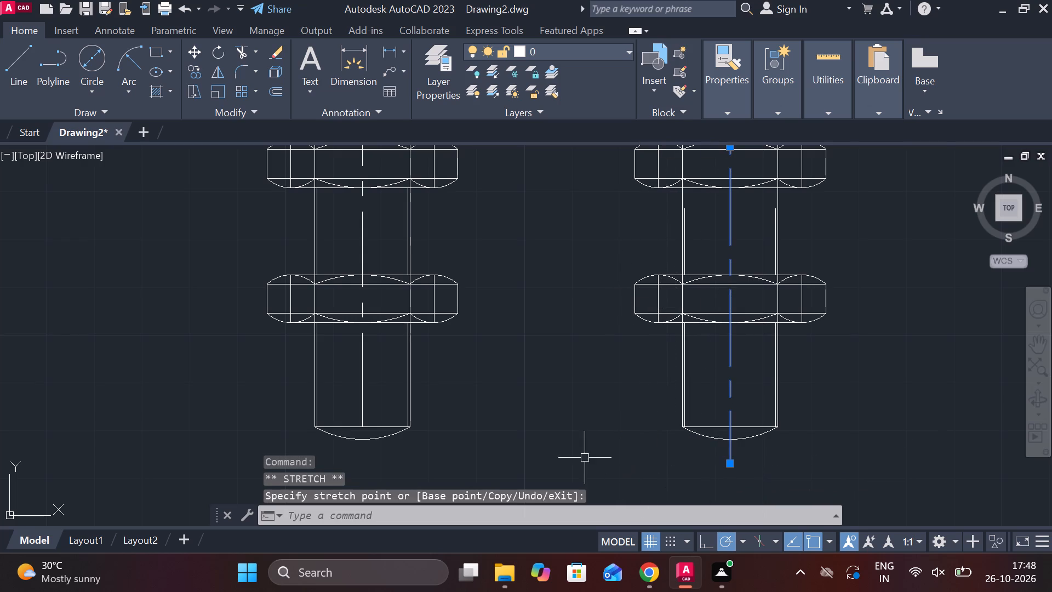
{"action": "left_click", "coordinate": [358, 394]}
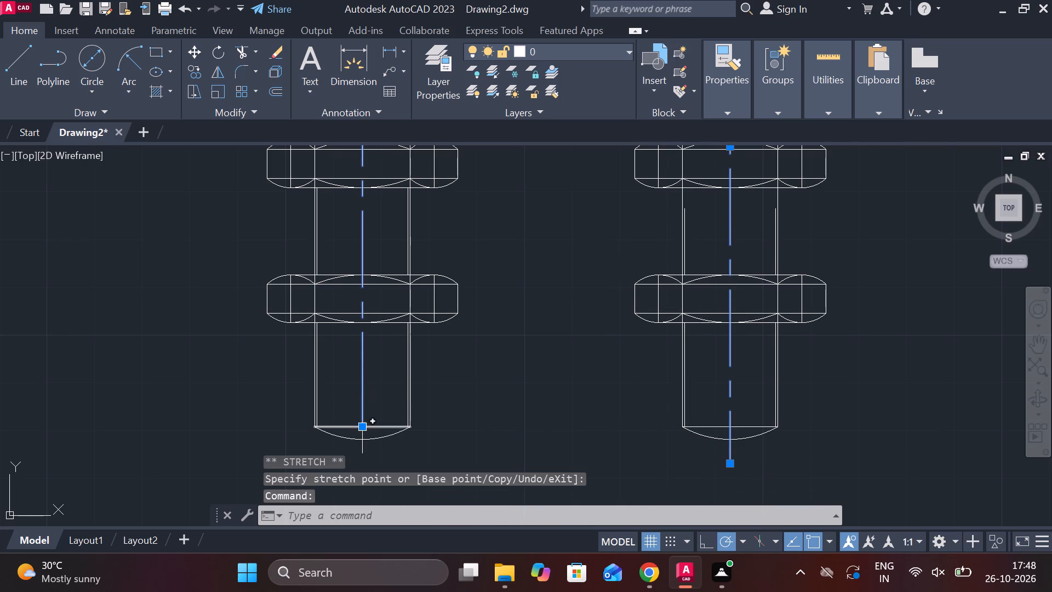
{"action": "left_click", "coordinate": [365, 429]}
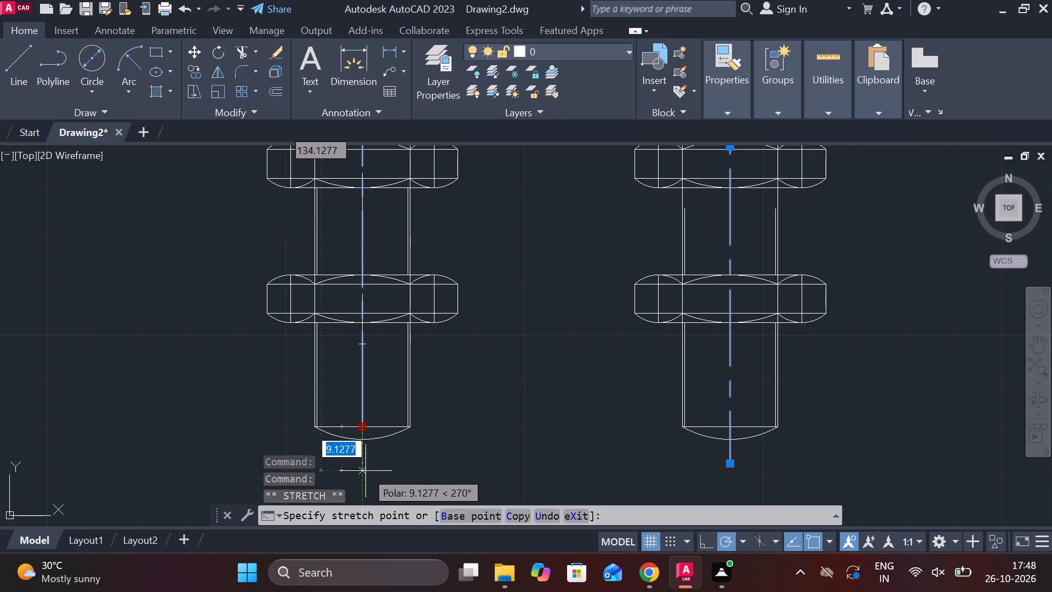
{"action": "left_click", "coordinate": [365, 471]}
Stretch the upper ends of the plate assembly's centre lines upward, about 9 mm on the left stud and 7 mm on the right.
{"action": "scroll", "coordinate": [679, 413], "scroll_direction": "down", "scroll_amount": 2}
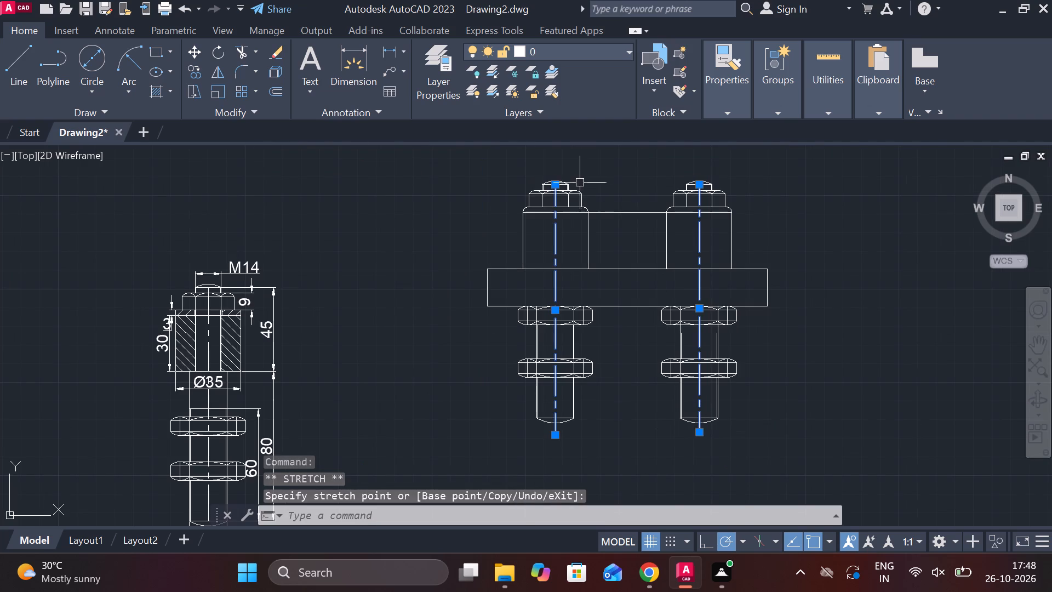
{"action": "scroll", "coordinate": [576, 177], "scroll_direction": "up", "scroll_amount": 1}
{"action": "left_click", "coordinate": [544, 189]}
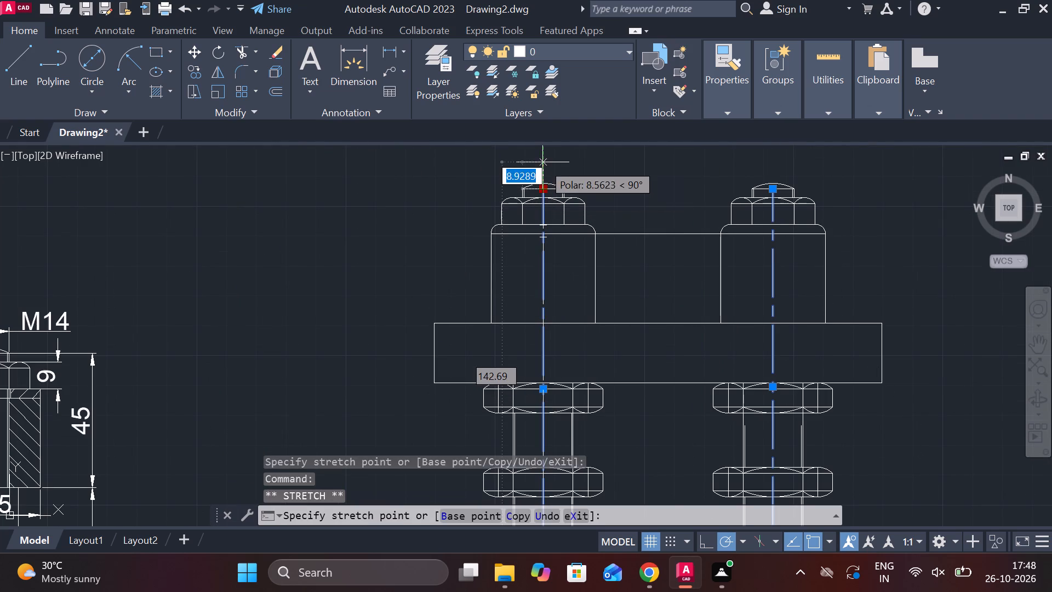
{"action": "left_click", "coordinate": [542, 162]}
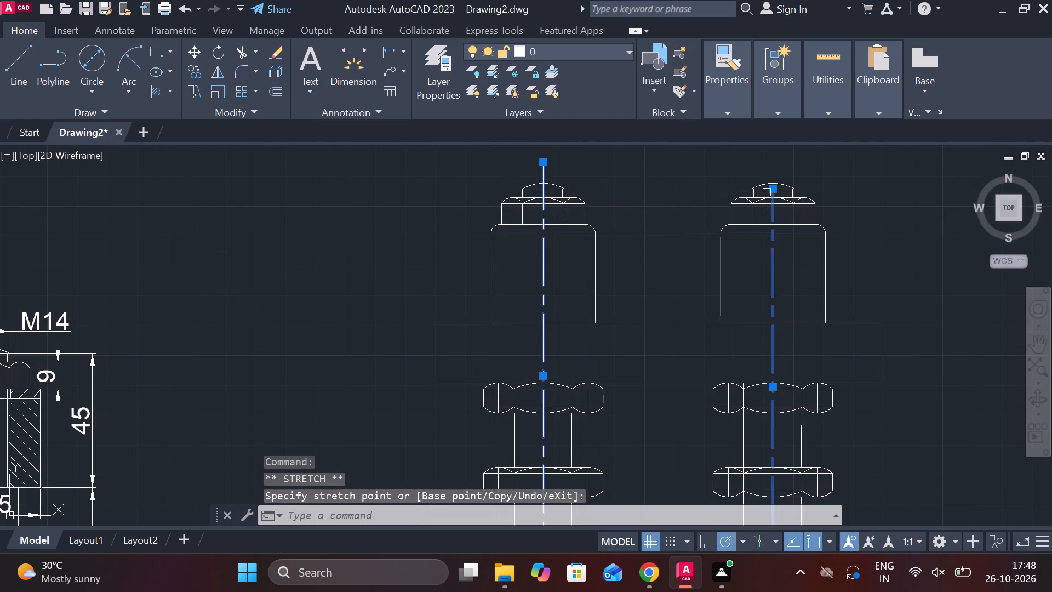
{"action": "left_click", "coordinate": [775, 191]}
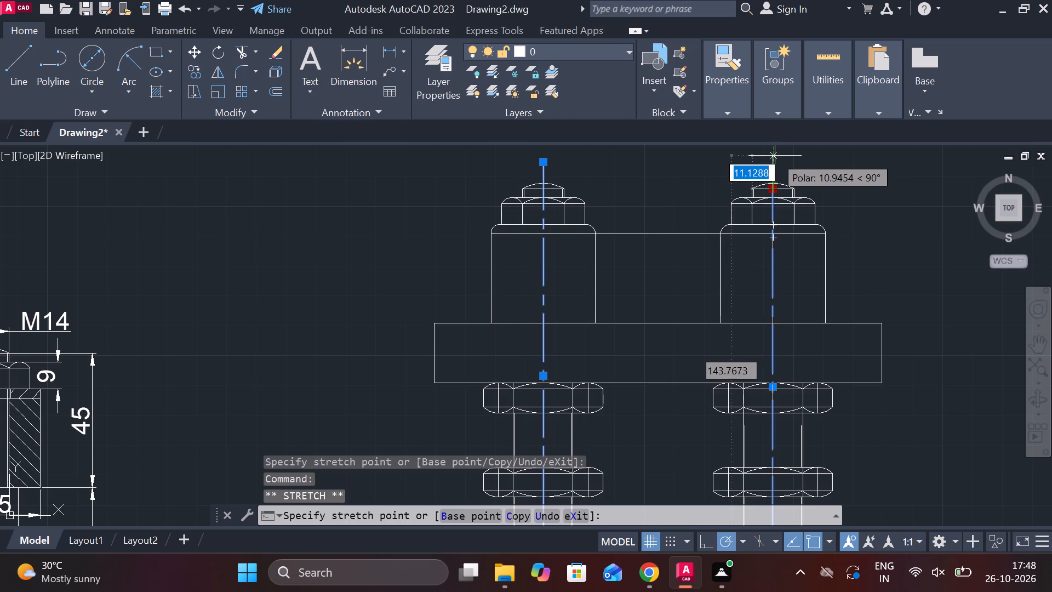
{"action": "left_click", "coordinate": [775, 156]}
{"action": "left_click", "coordinate": [774, 156]}
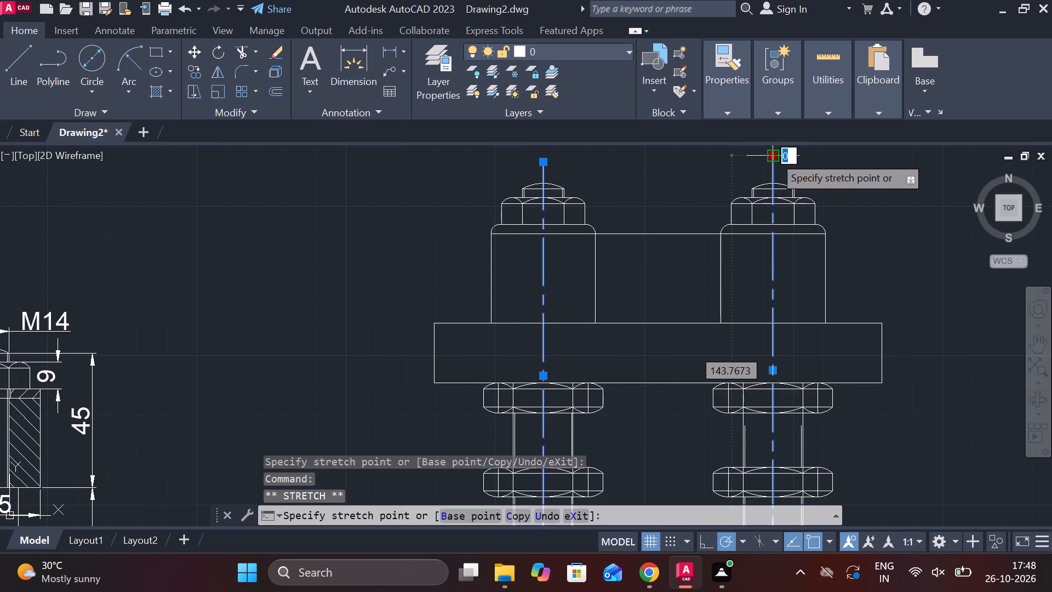
{"action": "left_click", "coordinate": [774, 166]}
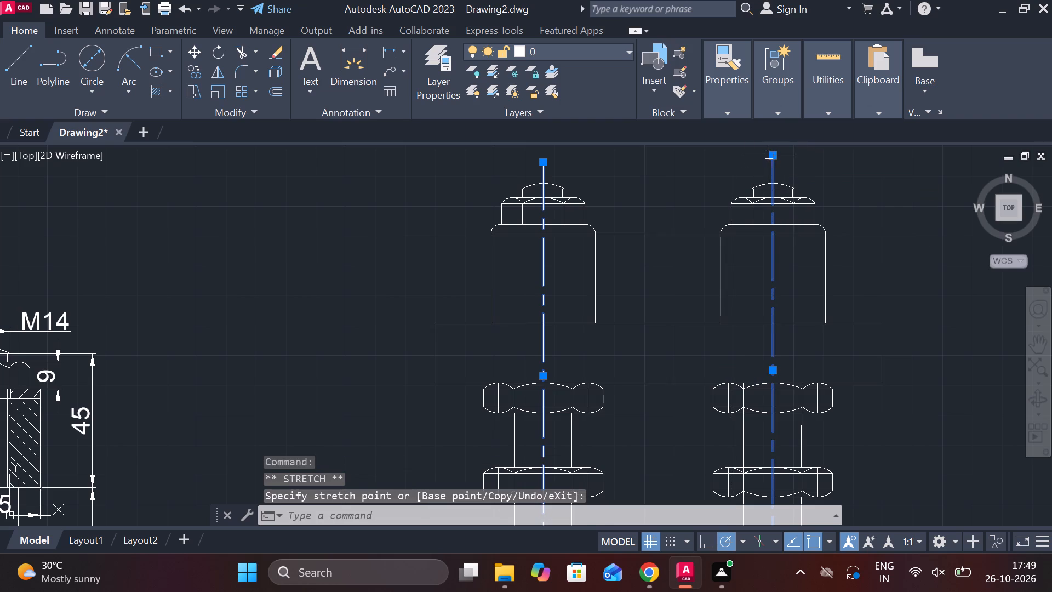
{"action": "left_click", "coordinate": [770, 155]}
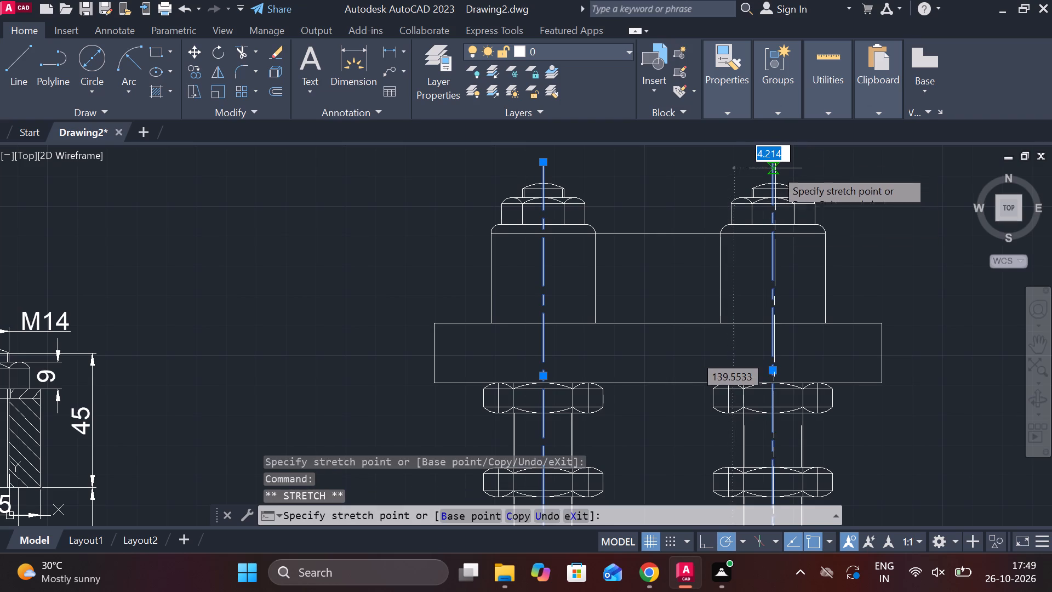
{"action": "left_click", "coordinate": [775, 169]}
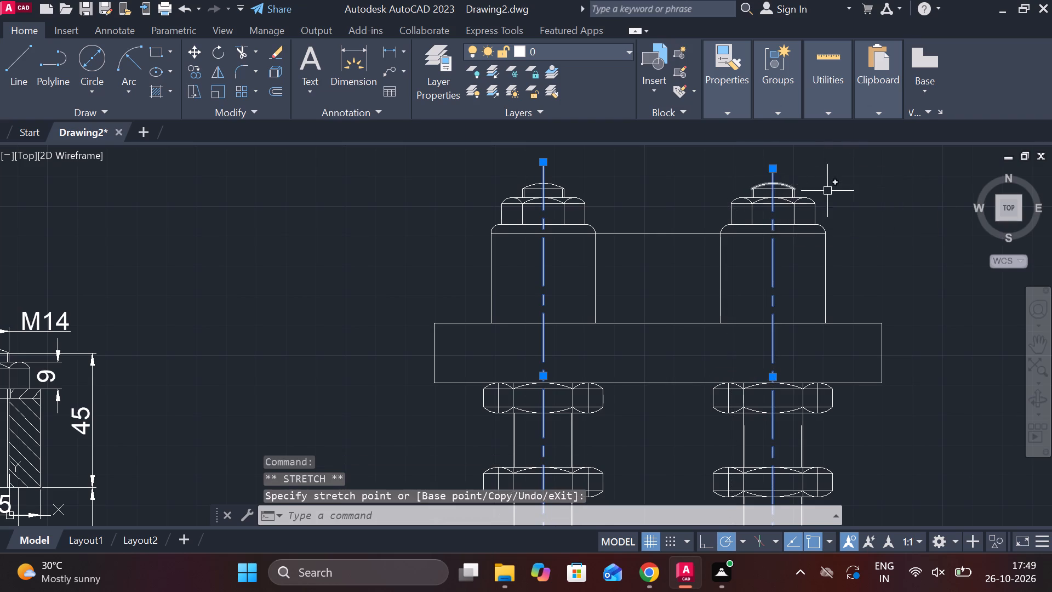
{"action": "scroll", "coordinate": [828, 190], "scroll_direction": "down", "scroll_amount": 2}
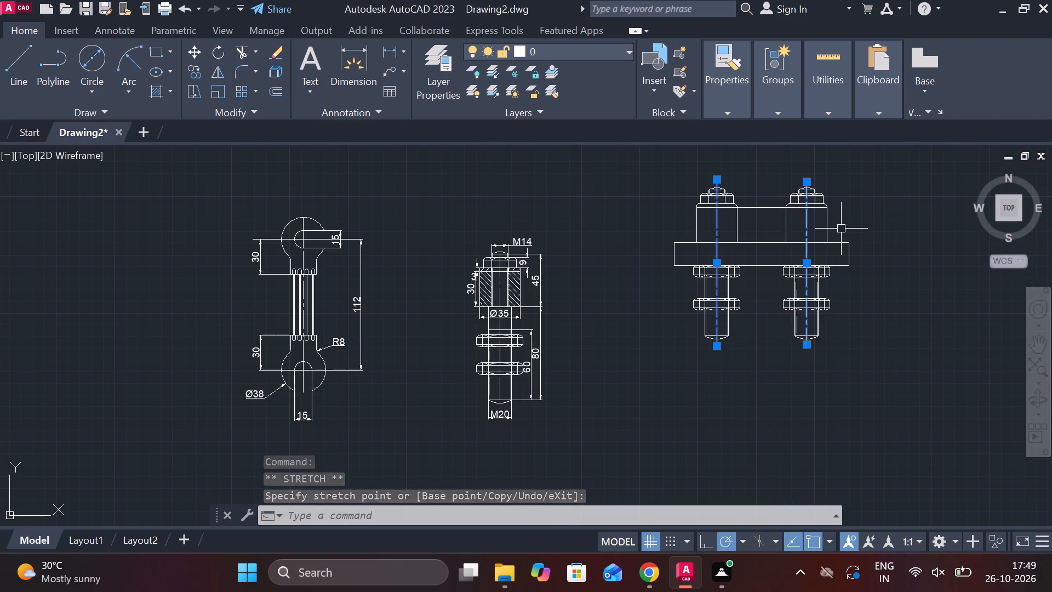
{"action": "key", "text": "Escape"}
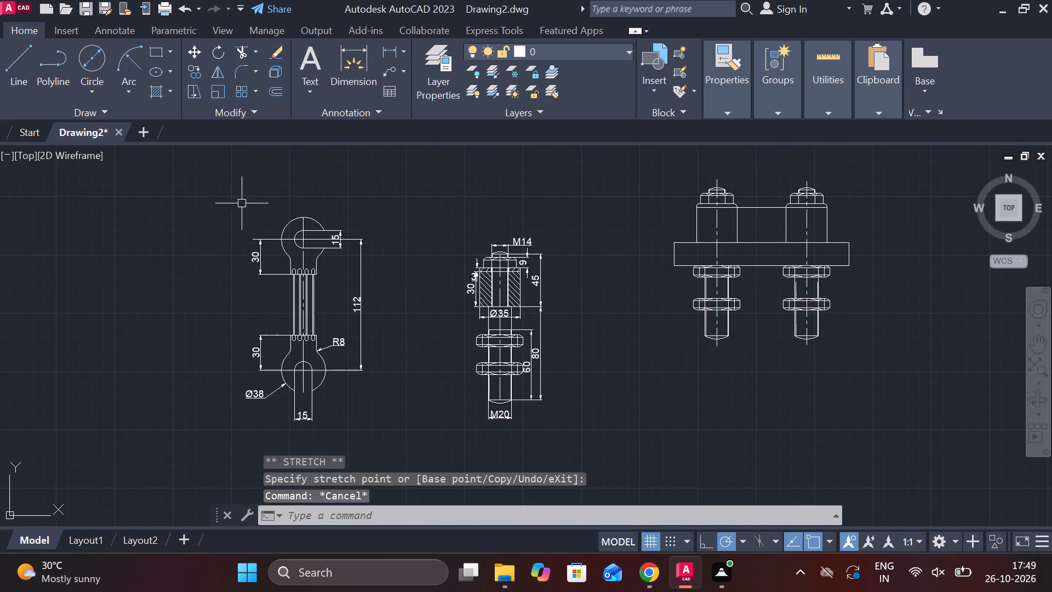
Stretch the double-eyed link's vertical centre line about 18 mm beyond its upper end and about 27 mm beyond its lower end.
{"action": "left_click", "coordinate": [300, 224]}
{"action": "left_click", "coordinate": [301, 219]}
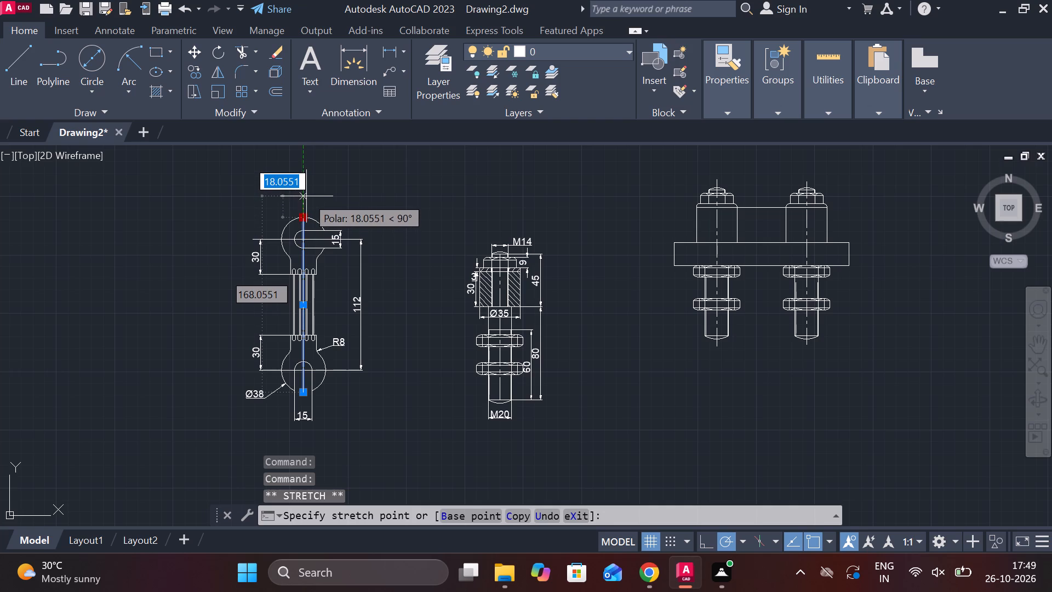
{"action": "left_click", "coordinate": [304, 197]}
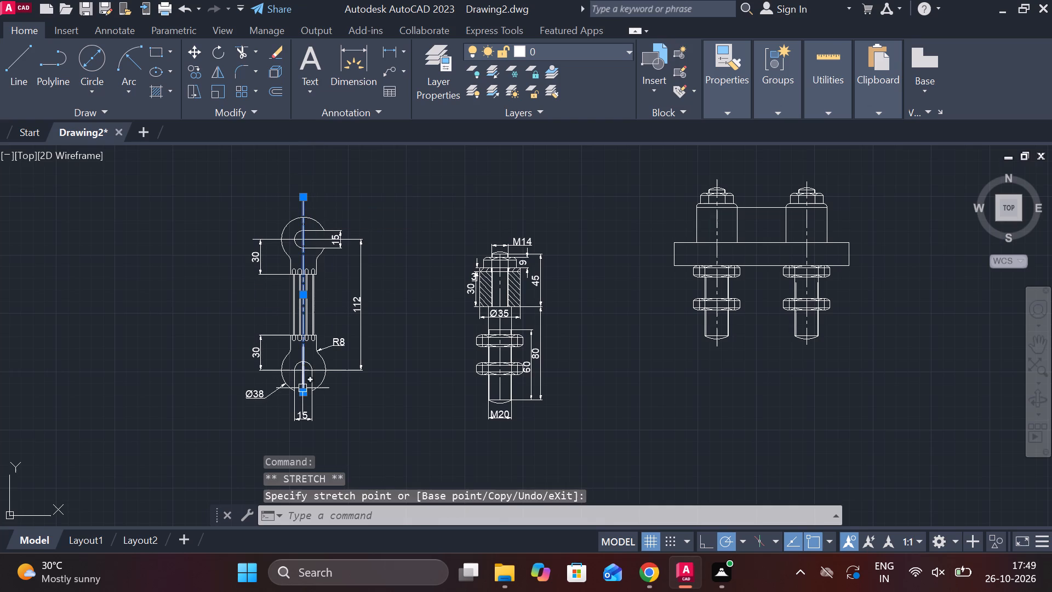
{"action": "left_click", "coordinate": [304, 391]}
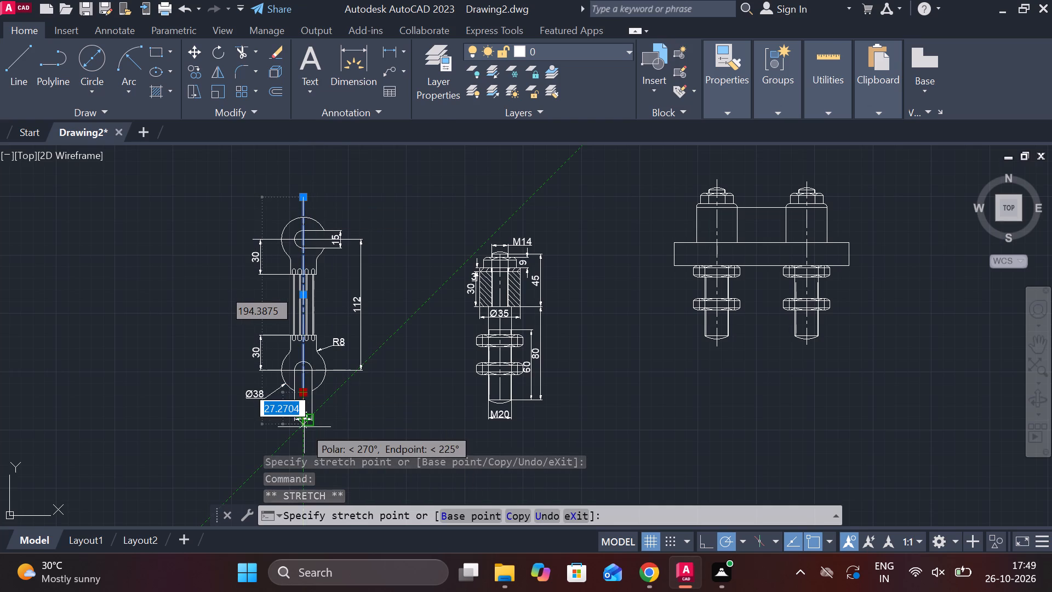
{"action": "left_click", "coordinate": [304, 427]}
{"action": "scroll", "coordinate": [357, 309], "scroll_direction": "up", "scroll_amount": 1}
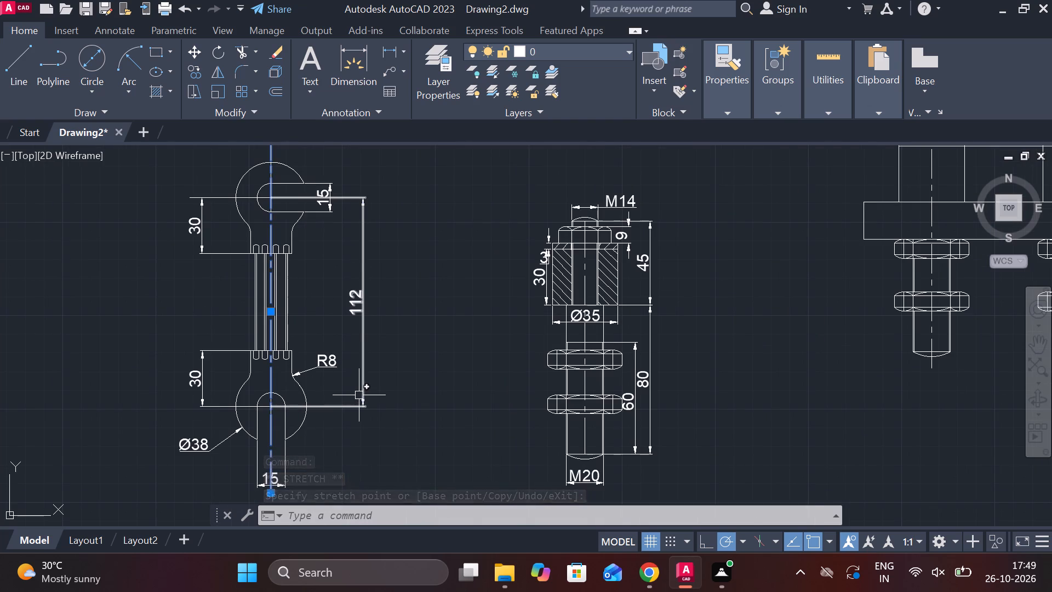
{"action": "scroll", "coordinate": [359, 395], "scroll_direction": "down", "scroll_amount": 1}
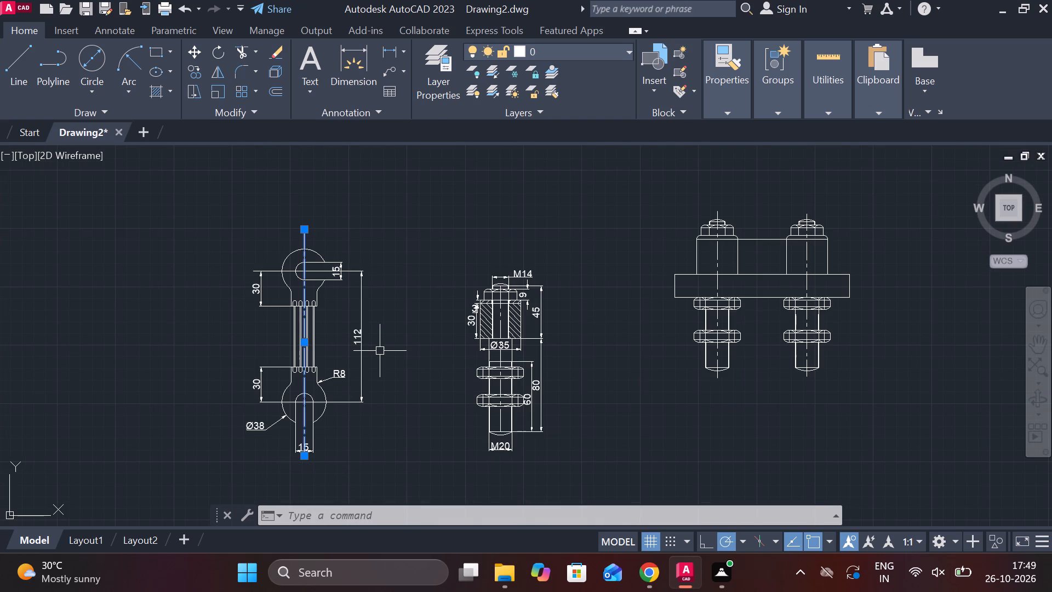
{"action": "key", "text": "Escape"}
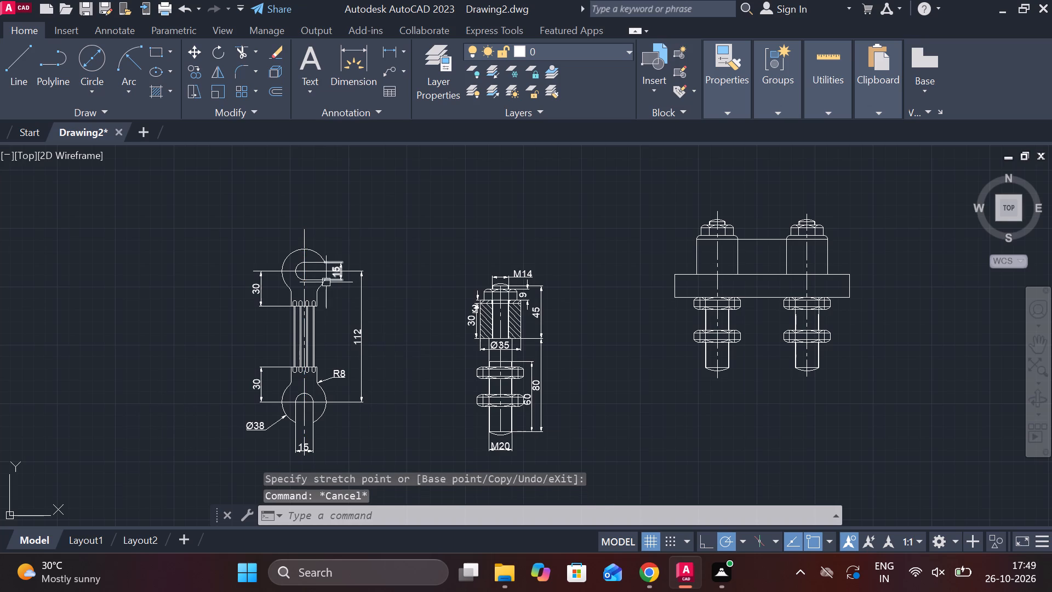
Delete the 112 mm vertical dimension between the link's two eye centres.
{"action": "scroll", "coordinate": [326, 278], "scroll_direction": "up", "scroll_amount": 3}
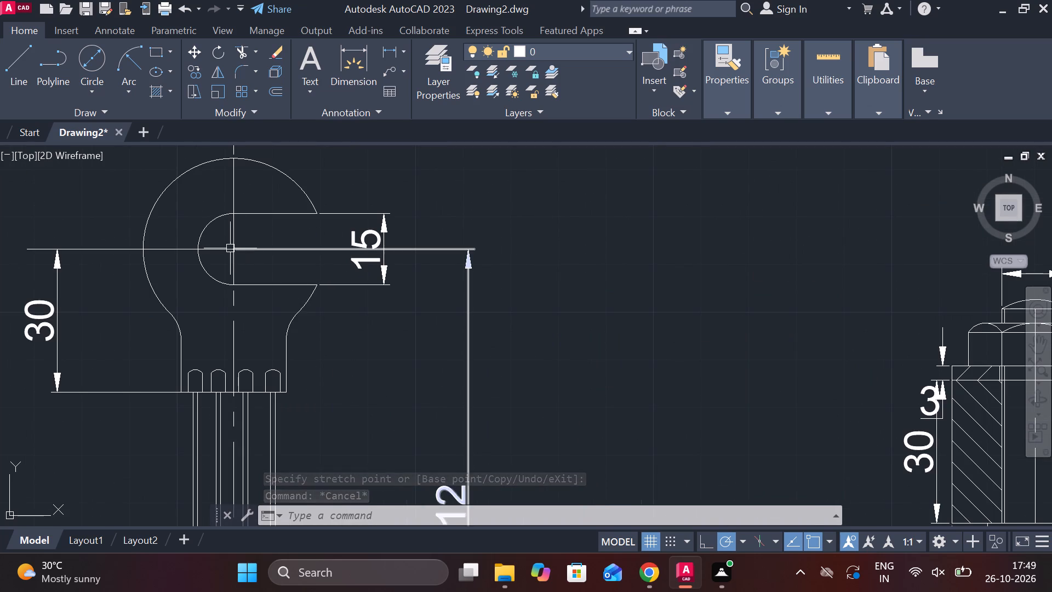
{"action": "left_click", "coordinate": [232, 249]}
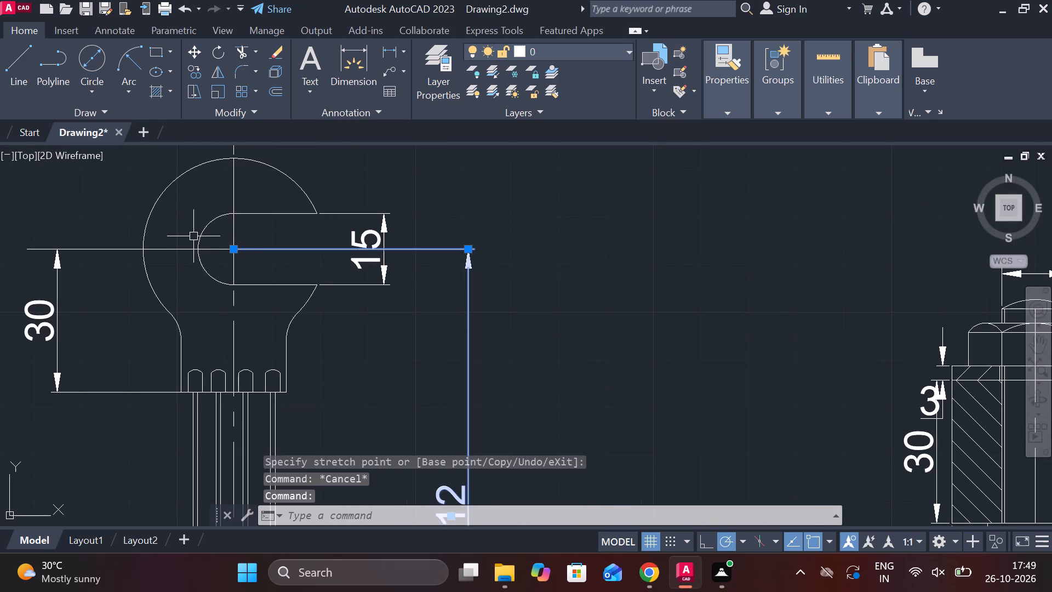
{"action": "scroll", "coordinate": [292, 259], "scroll_direction": "down", "scroll_amount": 3}
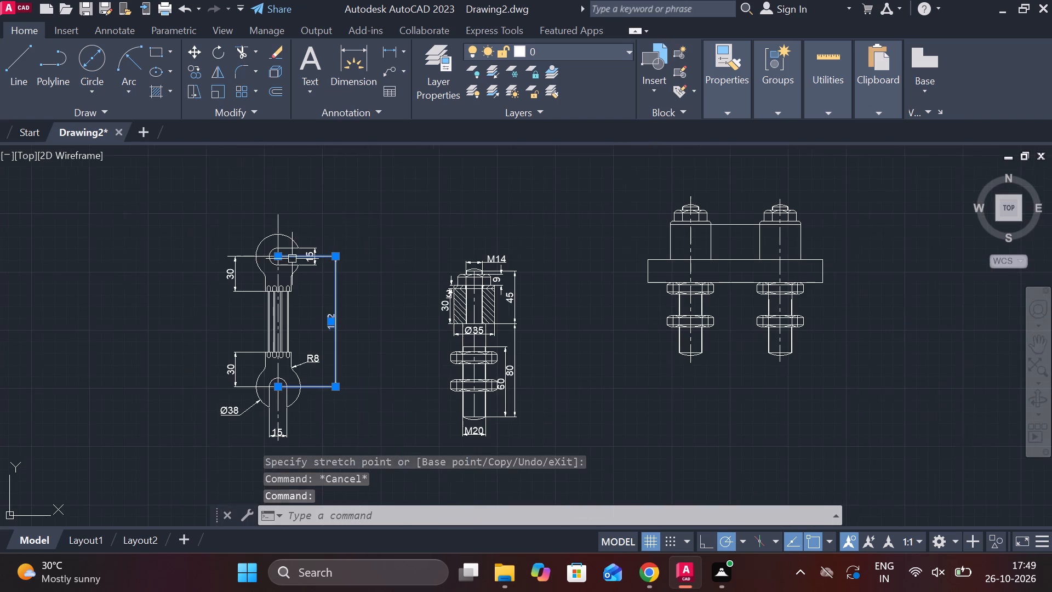
{"action": "key", "text": "Escape"}
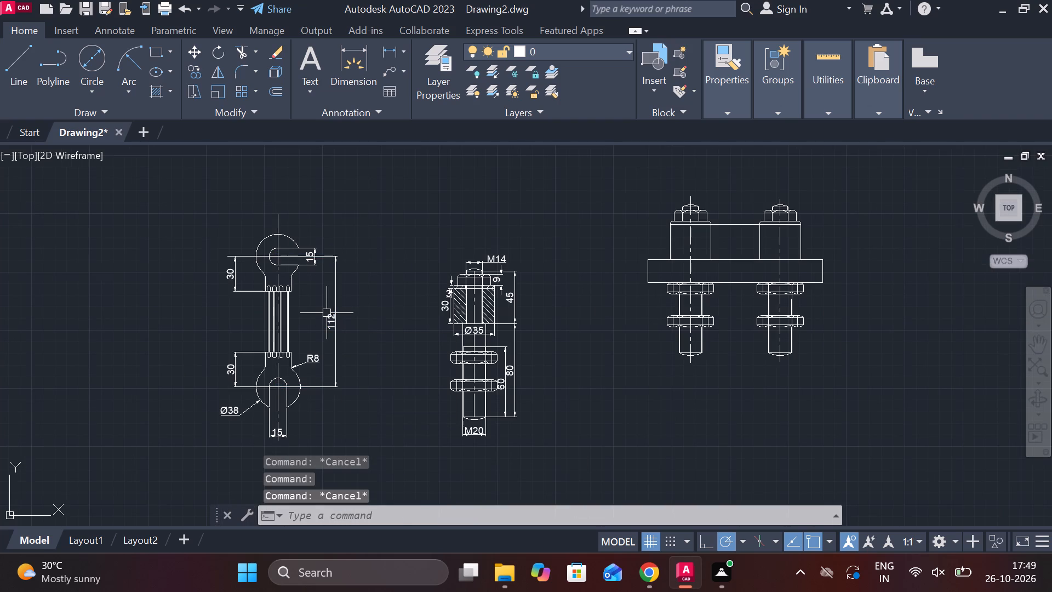
{"action": "left_click", "coordinate": [331, 328]}
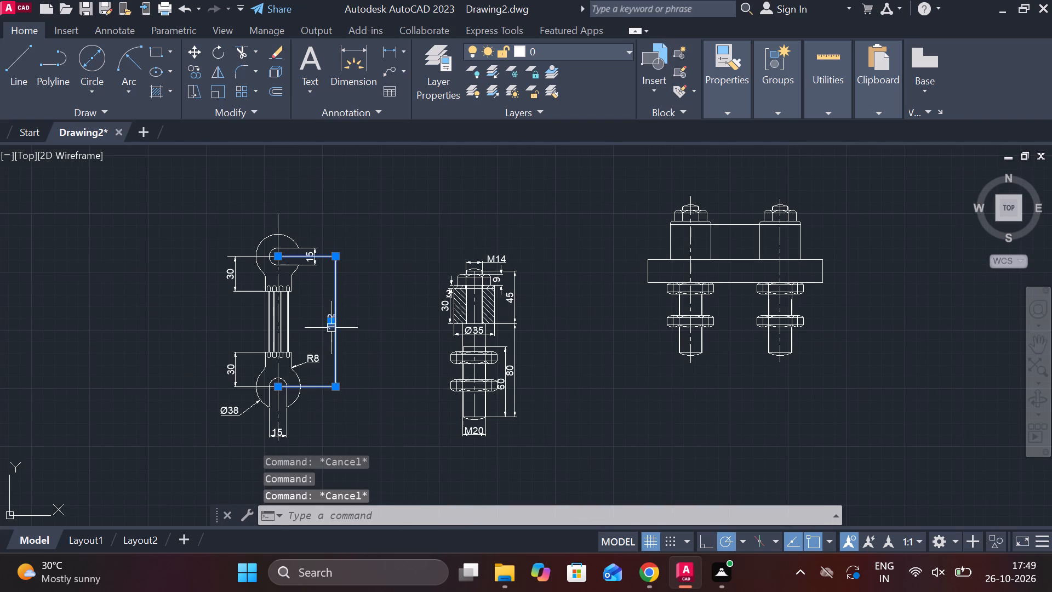
{"action": "key", "text": "Delete"}
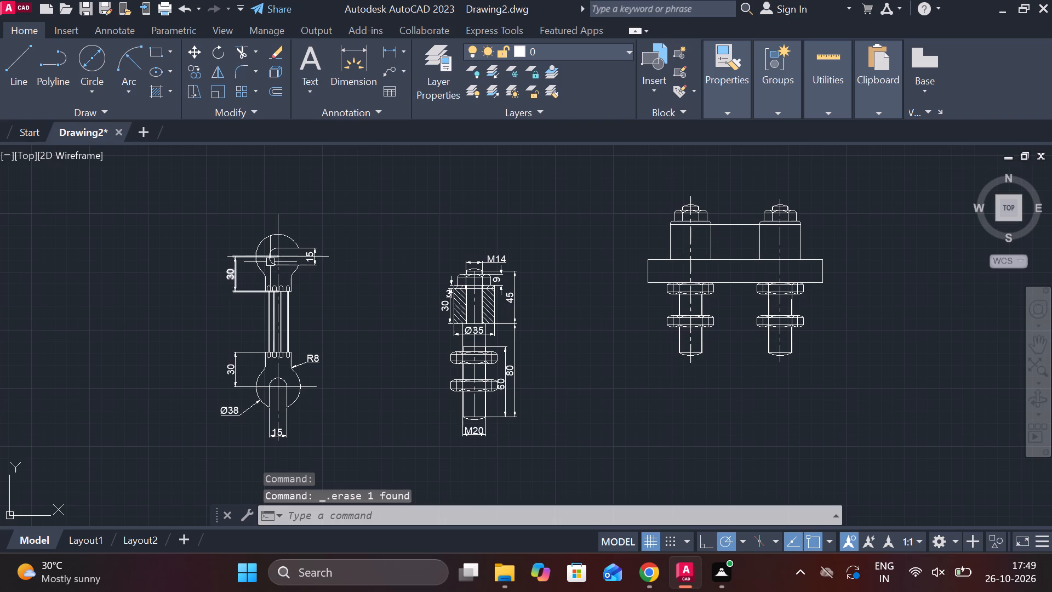
Assign the CENTER linetype to the horizontal centre lines of the link's upper and lower eyes.
{"action": "left_click", "coordinate": [296, 257]}
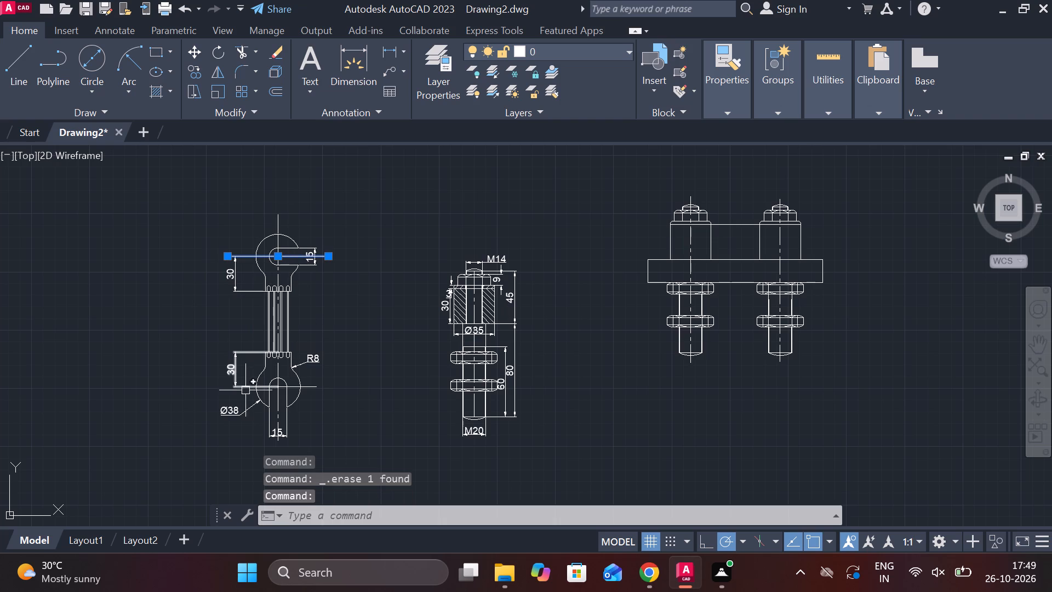
{"action": "left_click", "coordinate": [293, 387]}
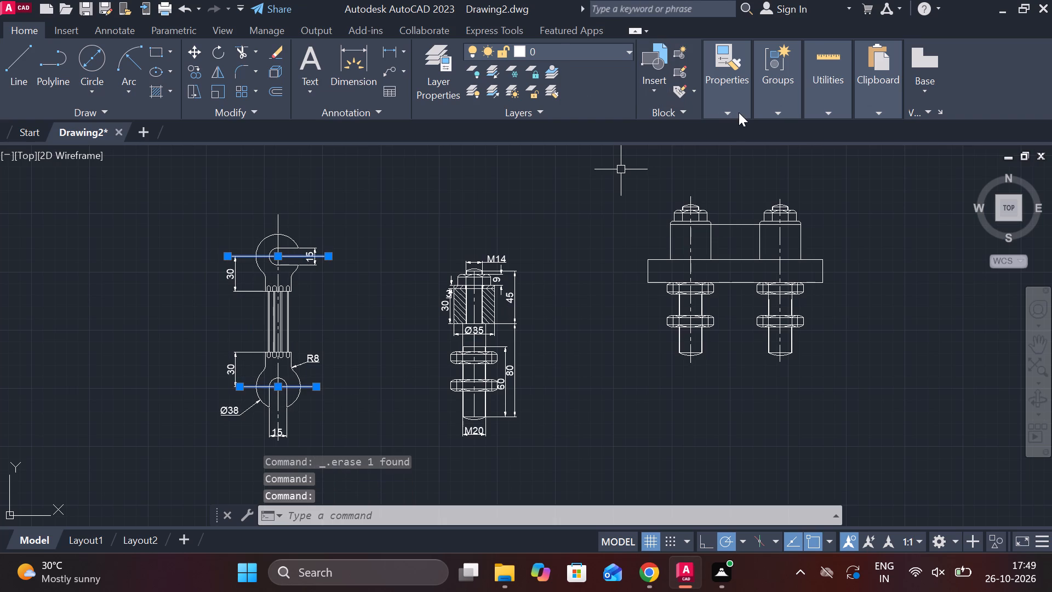
{"action": "left_click", "coordinate": [739, 112]}
{"action": "left_click", "coordinate": [817, 173]}
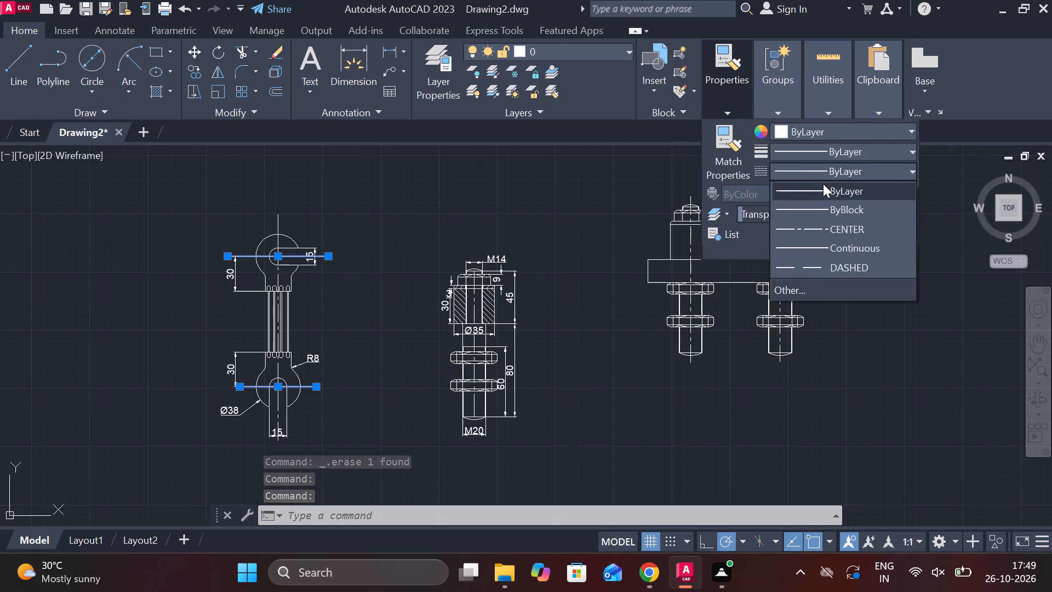
{"action": "left_click", "coordinate": [824, 225]}
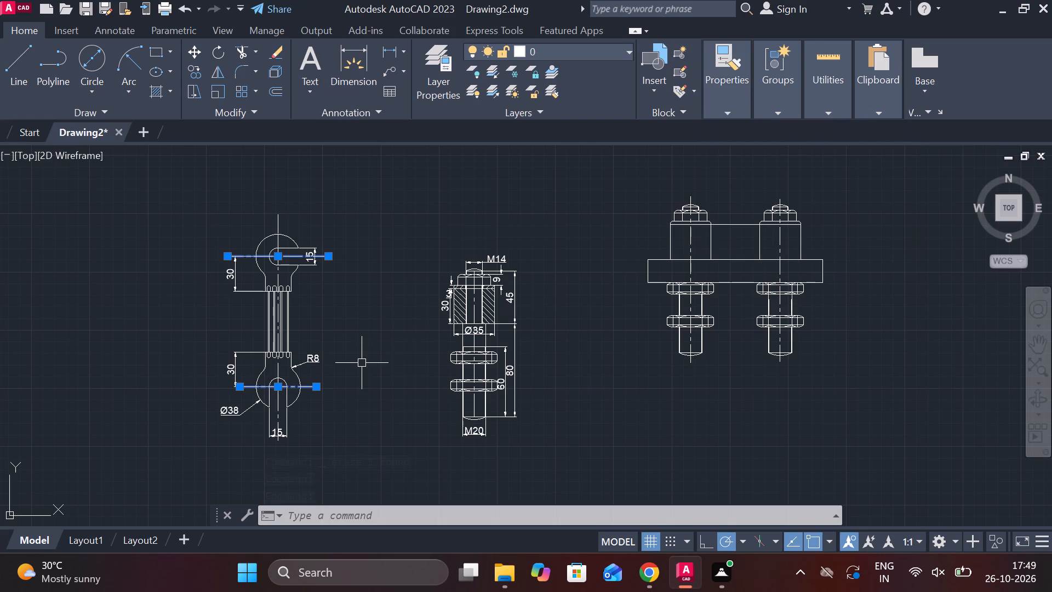
{"action": "key", "text": "Escape"}
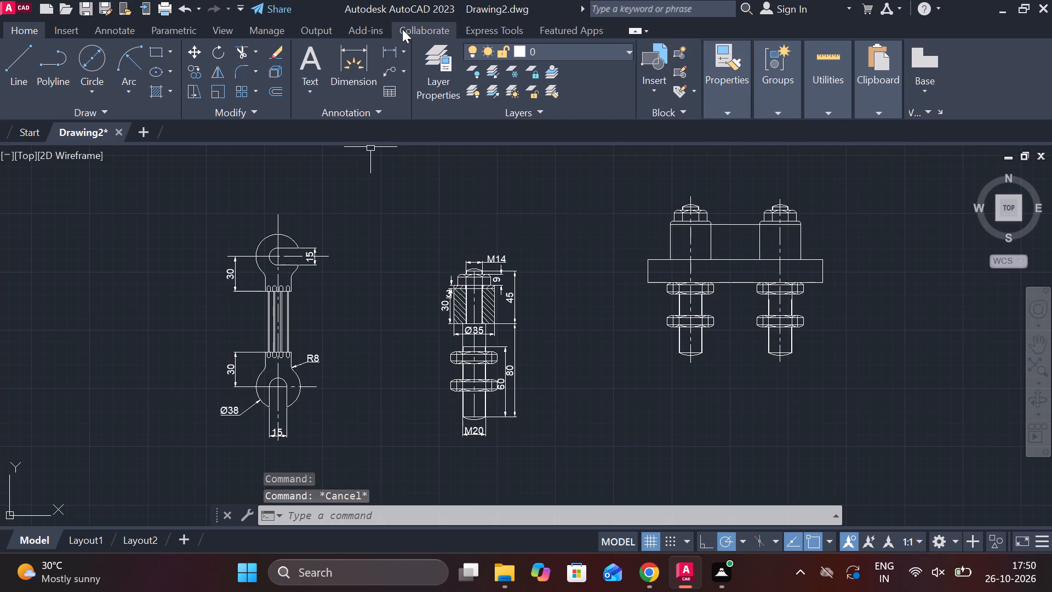
Add a vertical linear dimension between the link's upper and lower eye centres, placed on the side with the R8 label.
{"action": "left_click", "coordinate": [395, 48]}
{"action": "scroll", "coordinate": [313, 249], "scroll_direction": "up", "scroll_amount": 2}
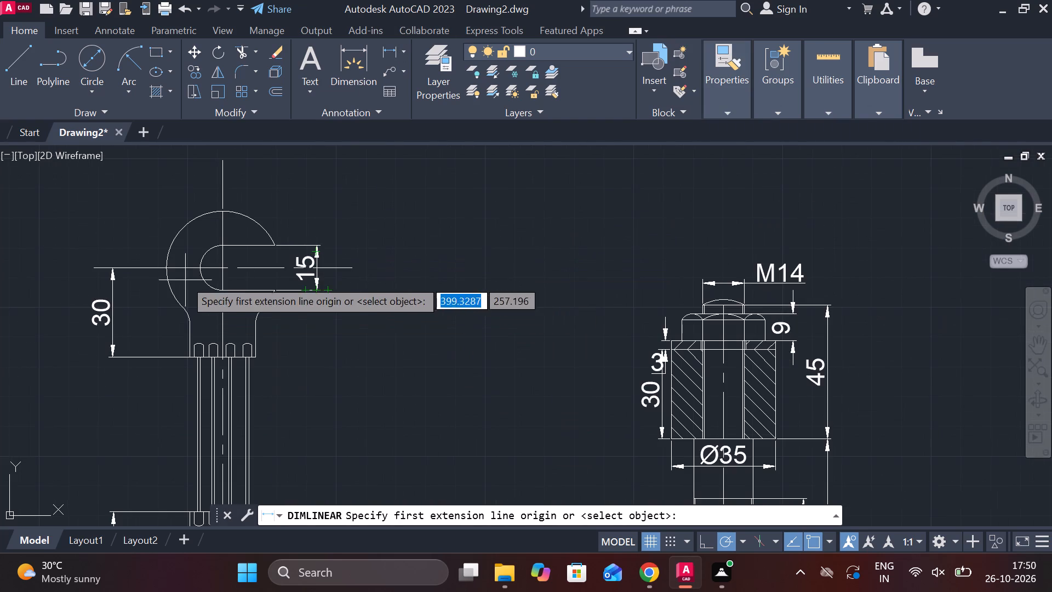
{"action": "left_click", "coordinate": [221, 267]}
{"action": "scroll", "coordinate": [288, 268], "scroll_direction": "down", "scroll_amount": 2}
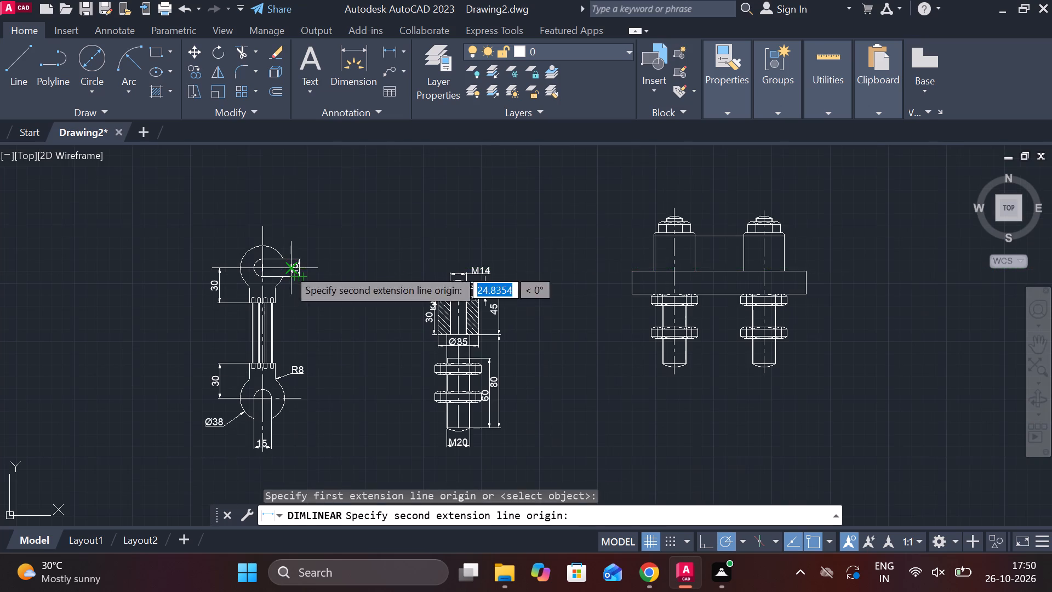
{"action": "scroll", "coordinate": [258, 408], "scroll_direction": "up", "scroll_amount": 4}
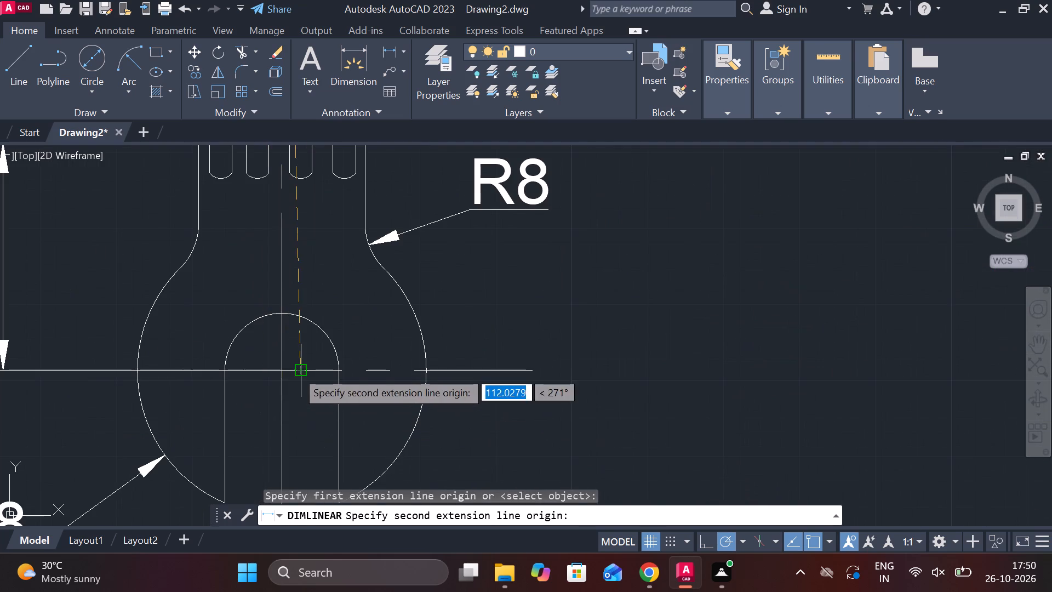
{"action": "left_click", "coordinate": [278, 372]}
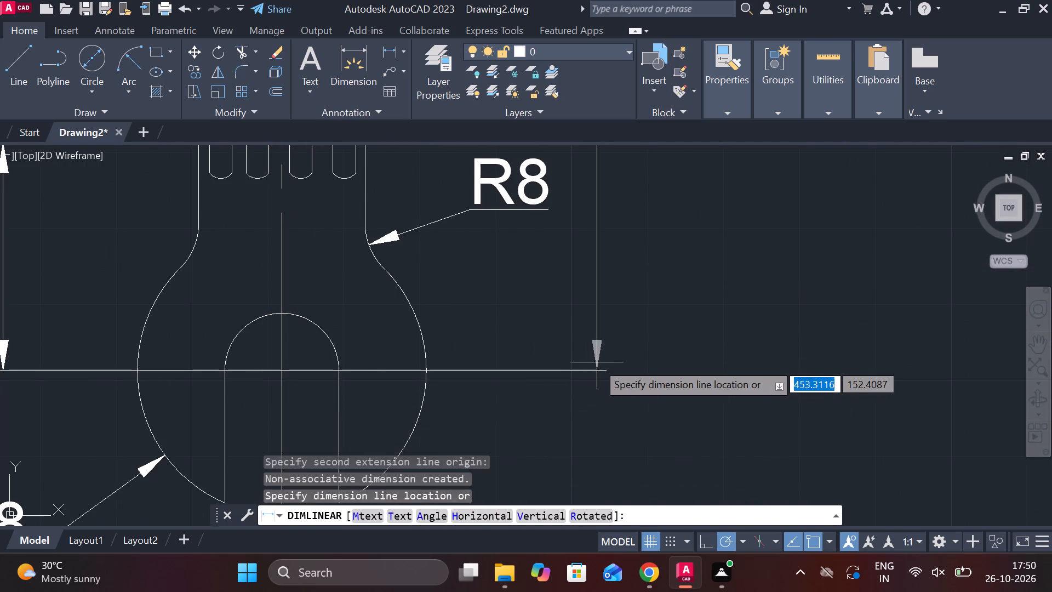
{"action": "scroll", "coordinate": [616, 365], "scroll_direction": "down", "scroll_amount": 4}
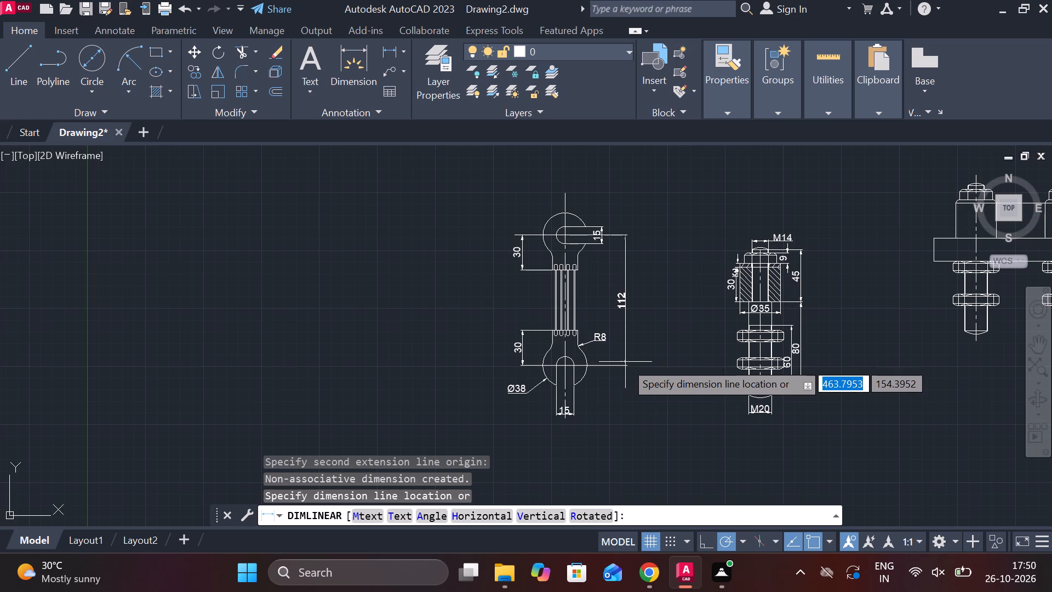
{"action": "left_click", "coordinate": [625, 362]}
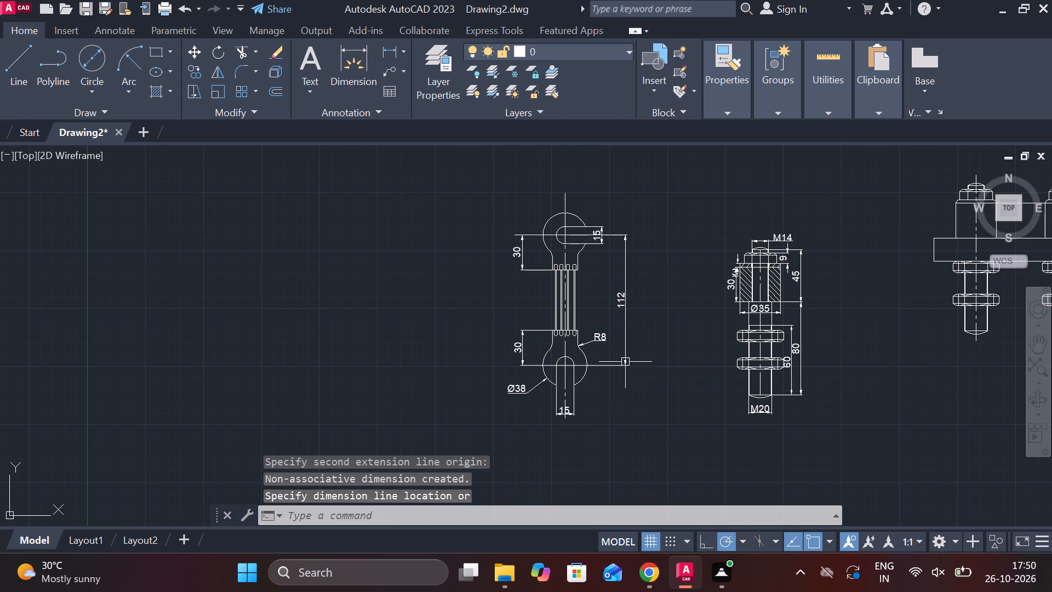
{"action": "scroll", "coordinate": [656, 367], "scroll_direction": "down", "scroll_amount": 1}
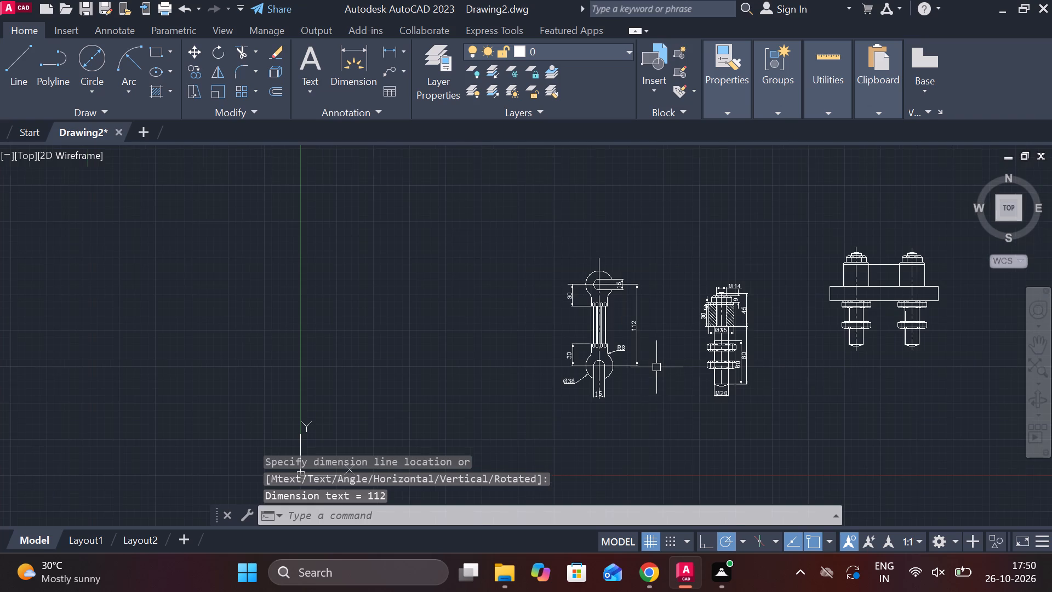
{"action": "scroll", "coordinate": [777, 370], "scroll_direction": "up", "scroll_amount": 2}
{"action": "scroll", "coordinate": [777, 370], "scroll_direction": "down", "scroll_amount": 1}
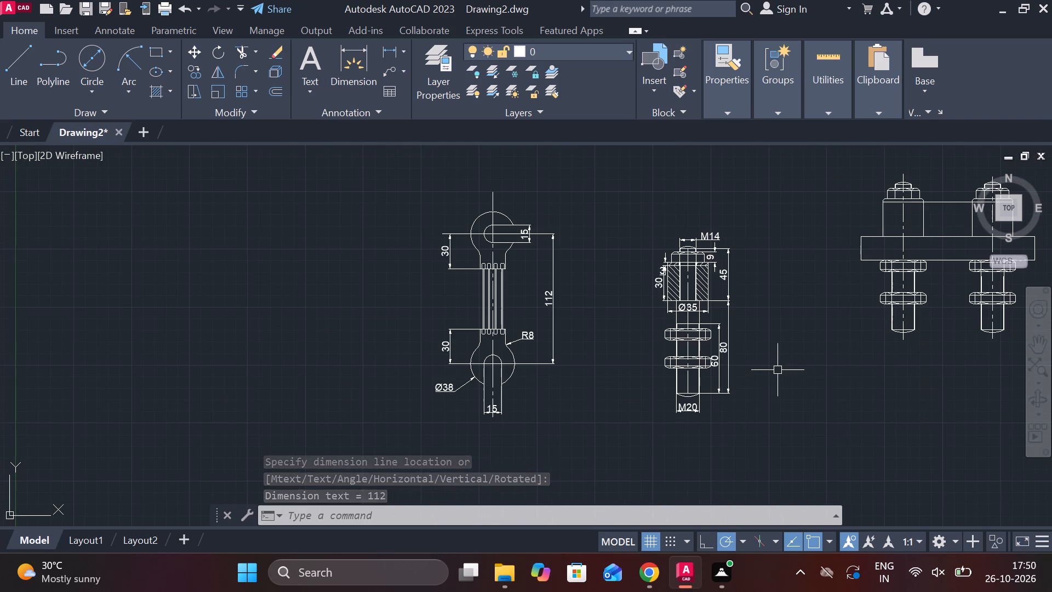
Delete the spare undimensioned hatched stud assembly lying apart from the drawing, above the two-stud plate assembly.
{"action": "scroll", "coordinate": [328, 287], "scroll_direction": "down", "scroll_amount": 2}
{"action": "scroll", "coordinate": [328, 287], "scroll_direction": "up", "scroll_amount": 2}
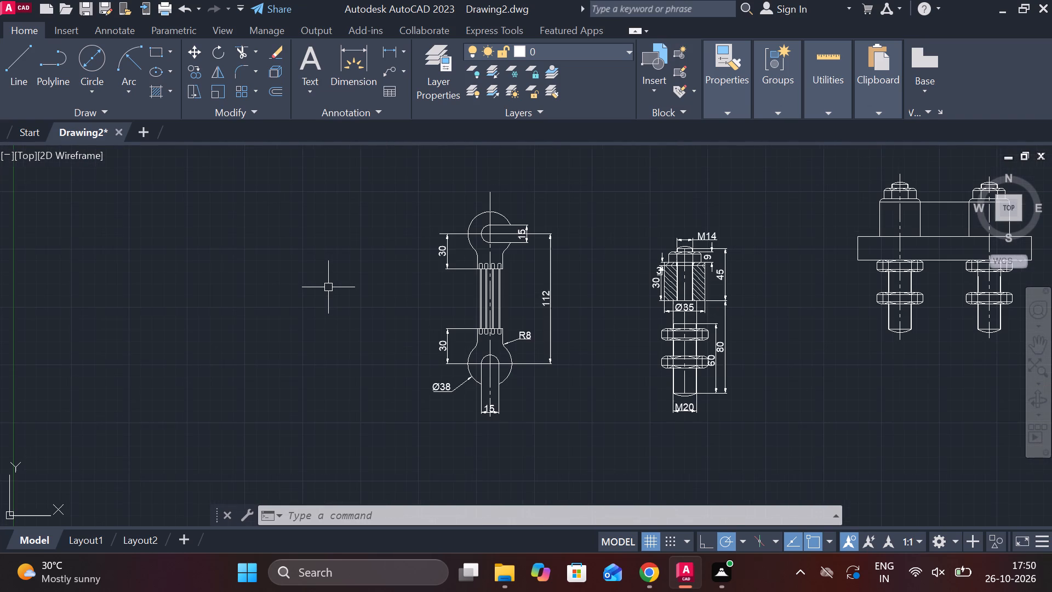
{"action": "scroll", "coordinate": [870, 318], "scroll_direction": "down", "scroll_amount": 1}
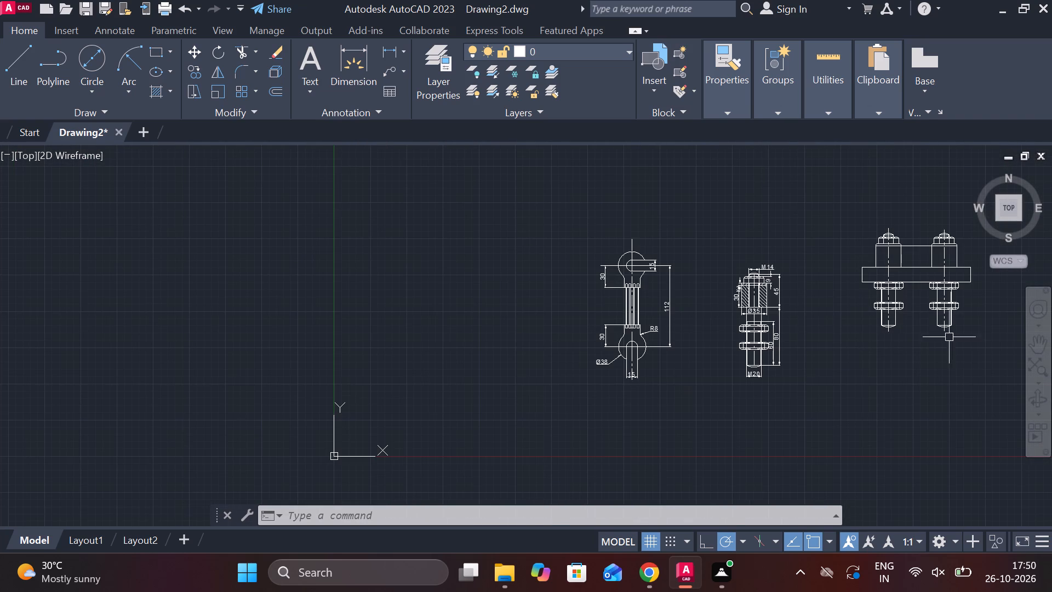
{"action": "scroll", "coordinate": [374, 327], "scroll_direction": "down", "scroll_amount": 1}
{"action": "scroll", "coordinate": [579, 316], "scroll_direction": "up", "scroll_amount": 2}
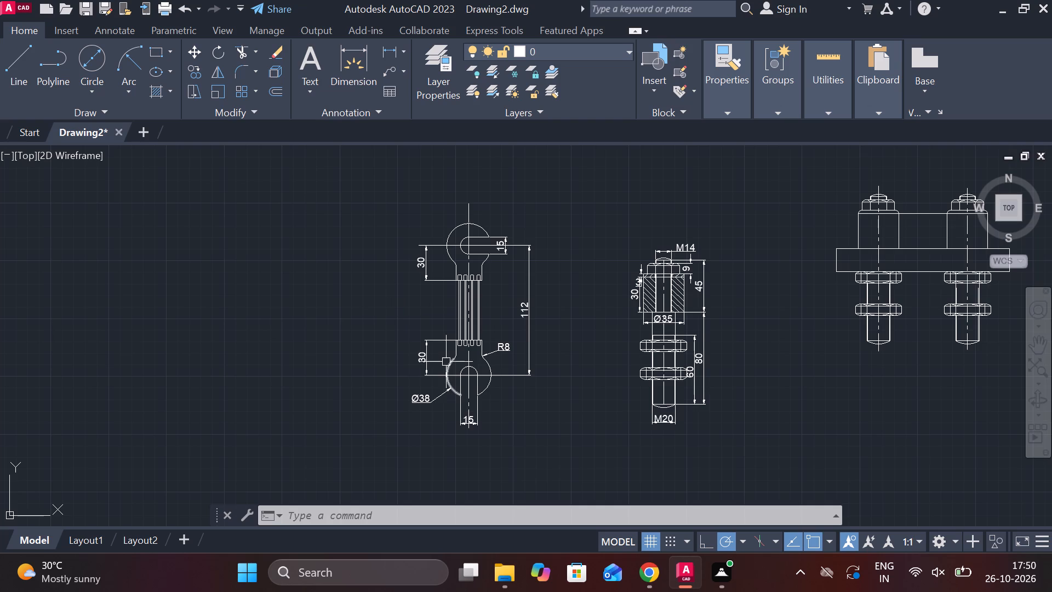
{"action": "scroll", "coordinate": [529, 339], "scroll_direction": "down", "scroll_amount": 2}
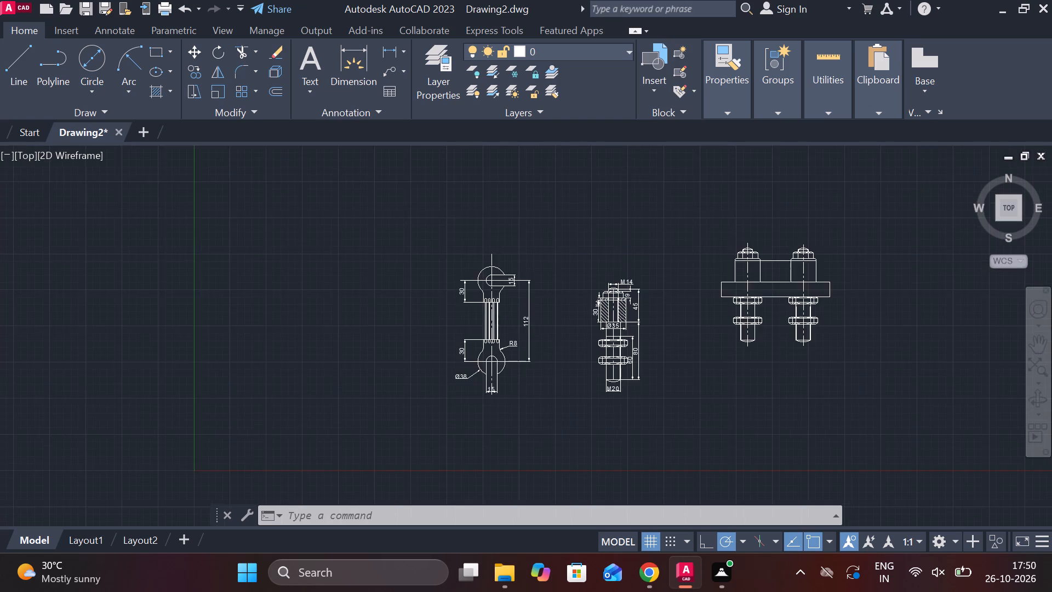
{"action": "scroll", "coordinate": [832, 248], "scroll_direction": "up", "scroll_amount": 2}
{"action": "scroll", "coordinate": [773, 258], "scroll_direction": "down", "scroll_amount": 2}
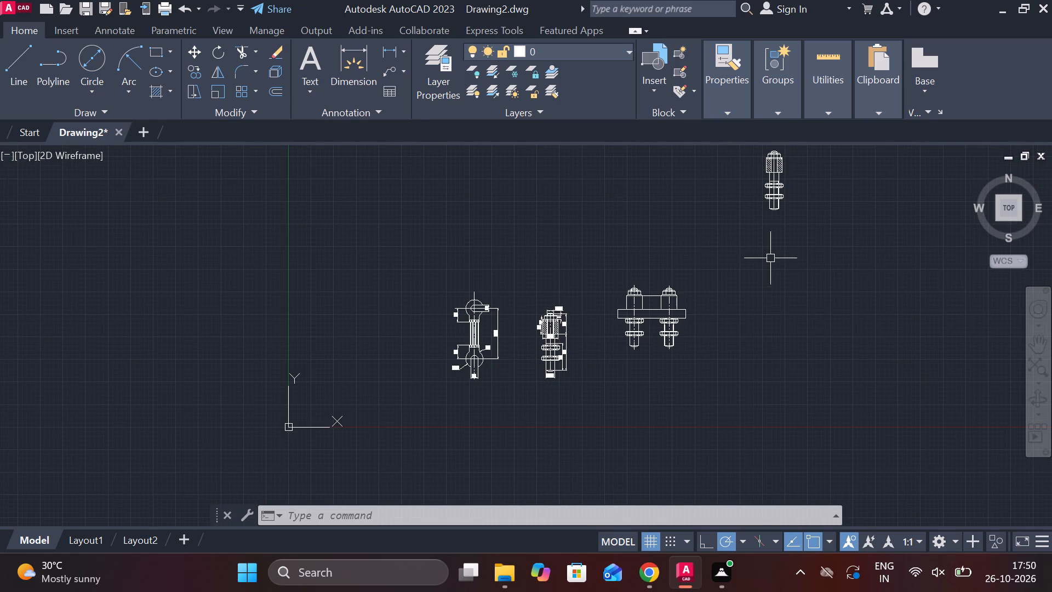
{"action": "scroll", "coordinate": [771, 258], "scroll_direction": "down", "scroll_amount": 1}
{"action": "left_click", "coordinate": [723, 170]}
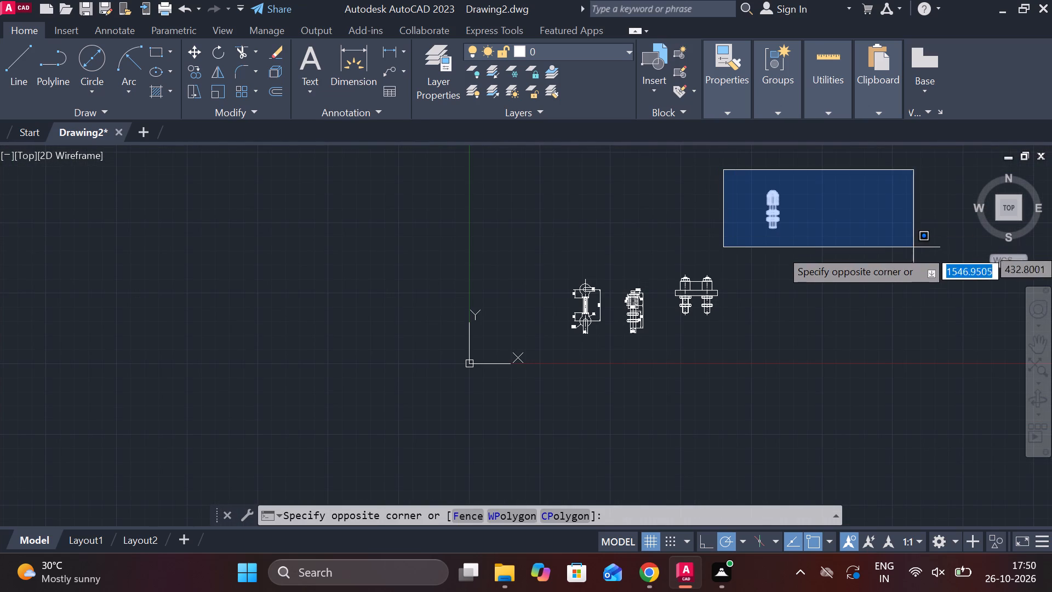
{"action": "left_click", "coordinate": [862, 263]}
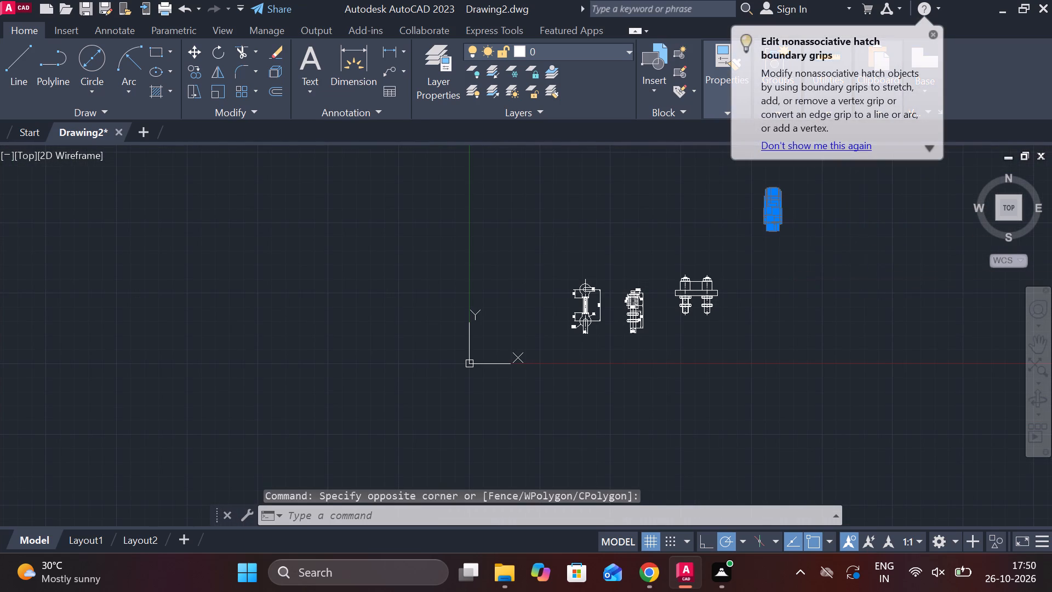
{"action": "key", "text": "Delete"}
{"action": "scroll", "coordinate": [699, 318], "scroll_direction": "up", "scroll_amount": 2}
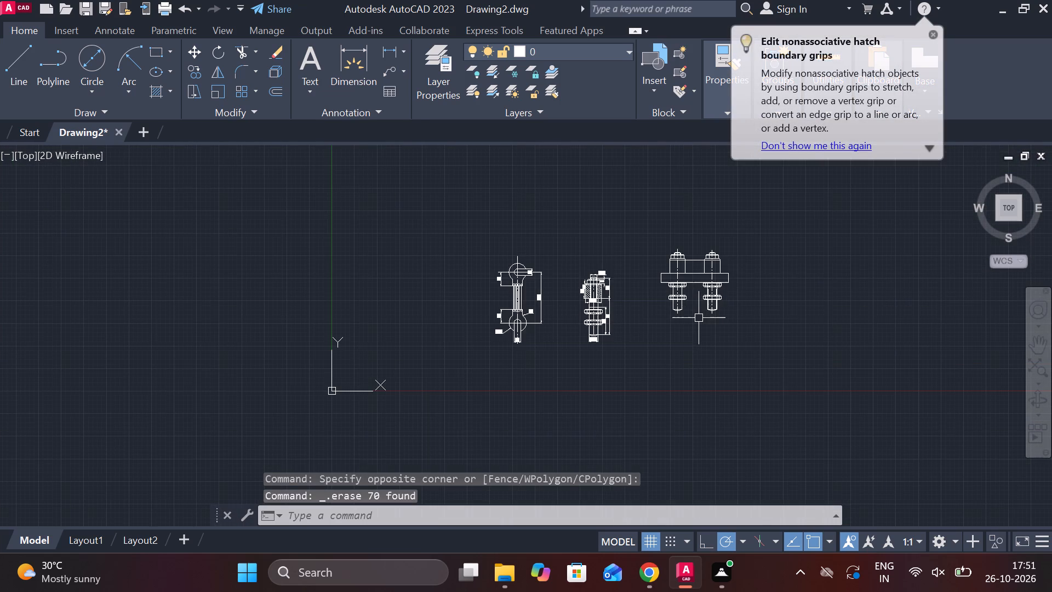
{"action": "scroll", "coordinate": [633, 258], "scroll_direction": "up", "scroll_amount": 2}
{"action": "scroll", "coordinate": [633, 258], "scroll_direction": "down", "scroll_amount": 1}
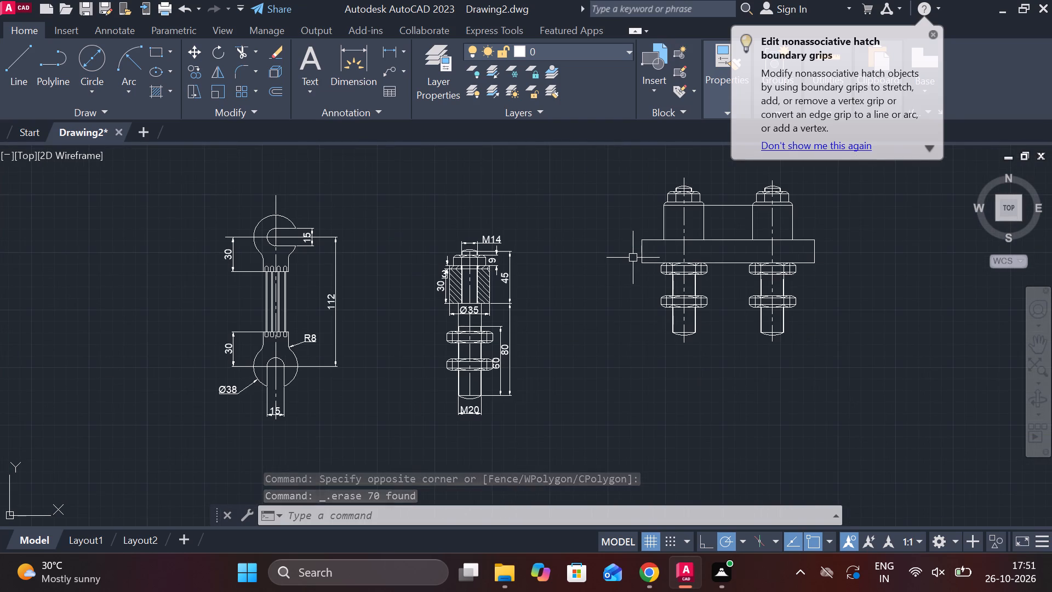
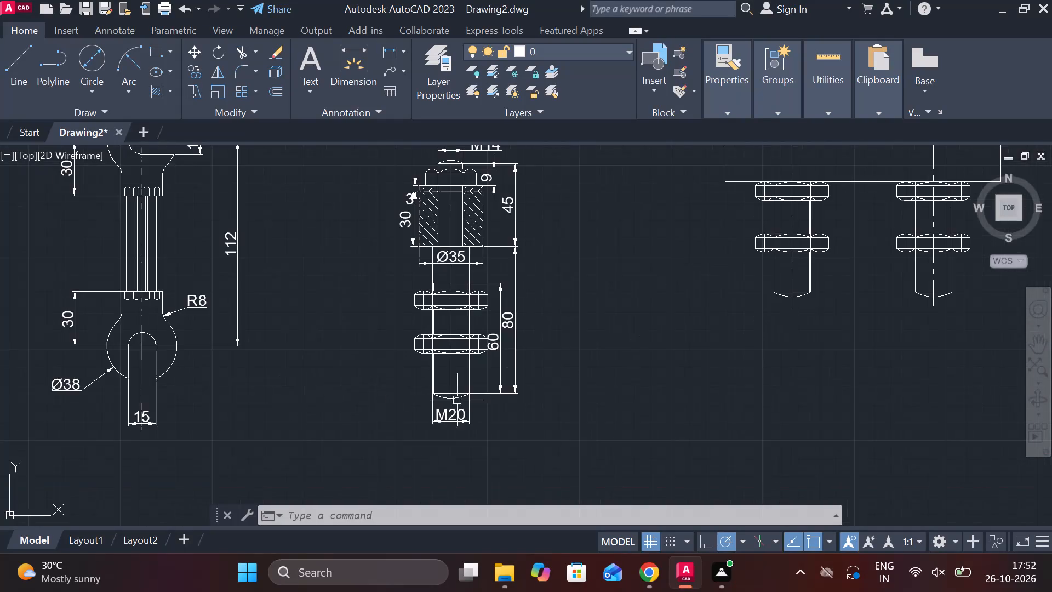
Move the dimensioned single stud assembly closer to the link, keeping a small gap beside the 112 mm dimension.
{"action": "middle_click_drag", "start_coordinate": [396, 391], "coordinate": [504, 403]}
{"action": "middle_click_drag", "start_coordinate": [500, 395], "coordinate": [610, 398]}
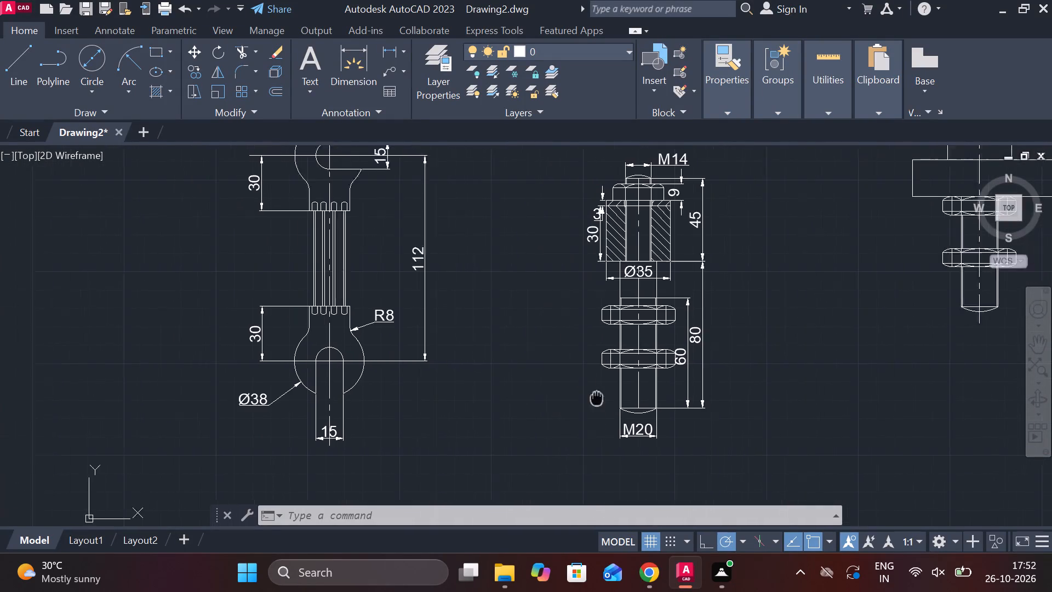
{"action": "scroll", "coordinate": [466, 414], "scroll_direction": "down", "scroll_amount": 2}
{"action": "scroll", "coordinate": [480, 409], "scroll_direction": "up", "scroll_amount": 2}
{"action": "middle_click_drag", "start_coordinate": [502, 293], "coordinate": [488, 354]}
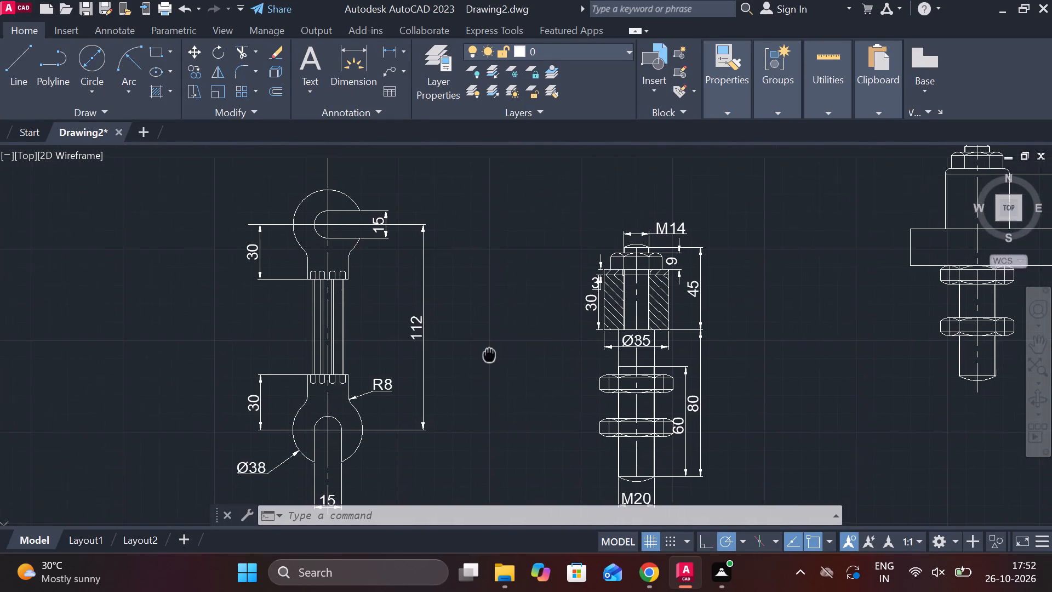
{"action": "middle_click_drag", "start_coordinate": [488, 354], "coordinate": [487, 354]}
{"action": "scroll", "coordinate": [493, 305], "scroll_direction": "down", "scroll_amount": 1}
{"action": "left_click_drag", "start_coordinate": [506, 232], "coordinate": [506, 262]}
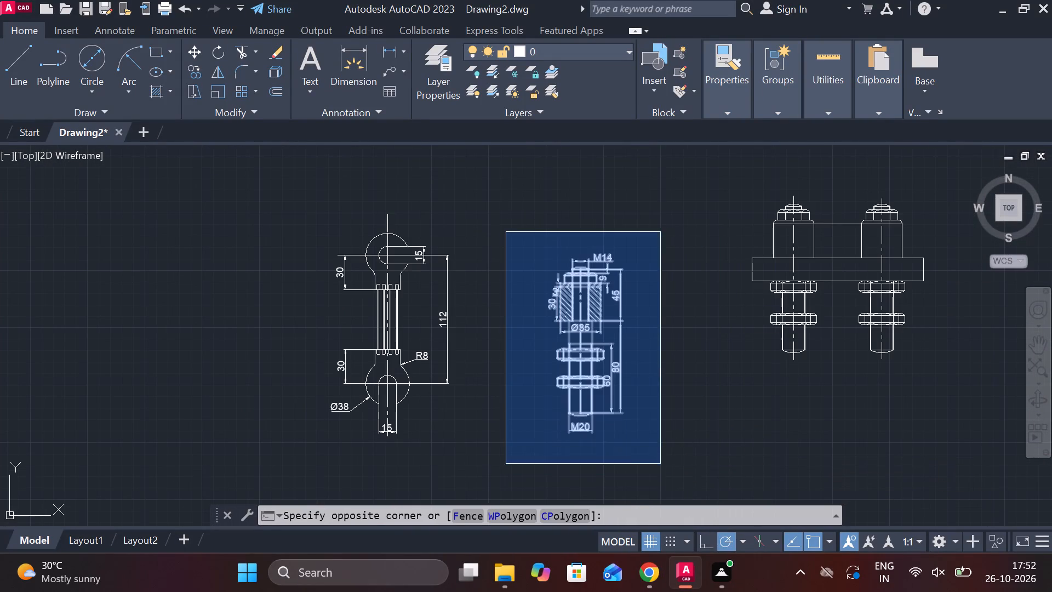
{"action": "left_click", "coordinate": [660, 464]}
{"action": "key", "text": "m"}
{"action": "key", "text": "Return"}
{"action": "left_click", "coordinate": [720, 429]}
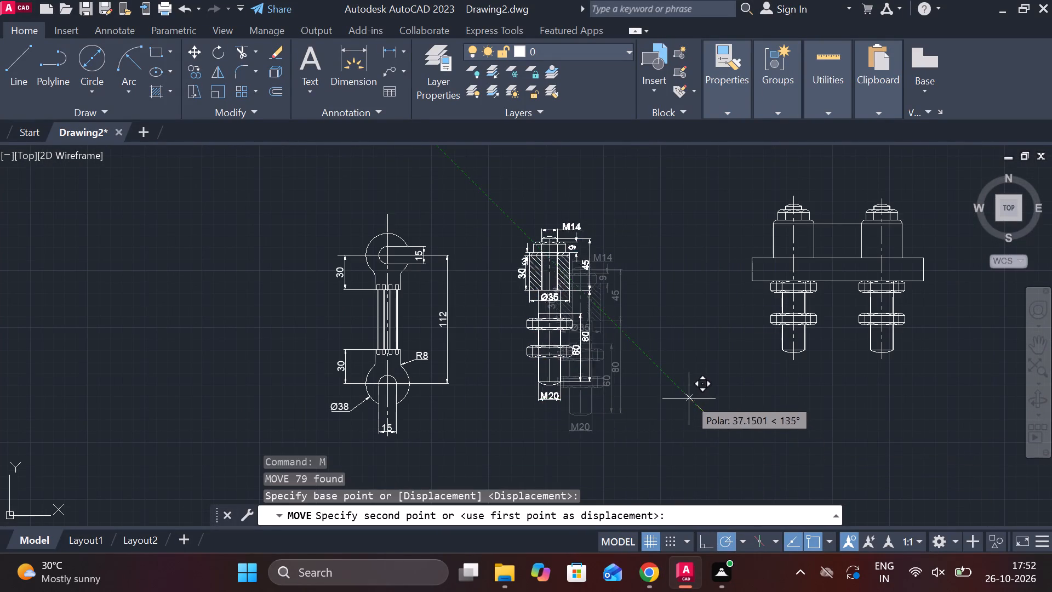
{"action": "left_click", "coordinate": [650, 403]}
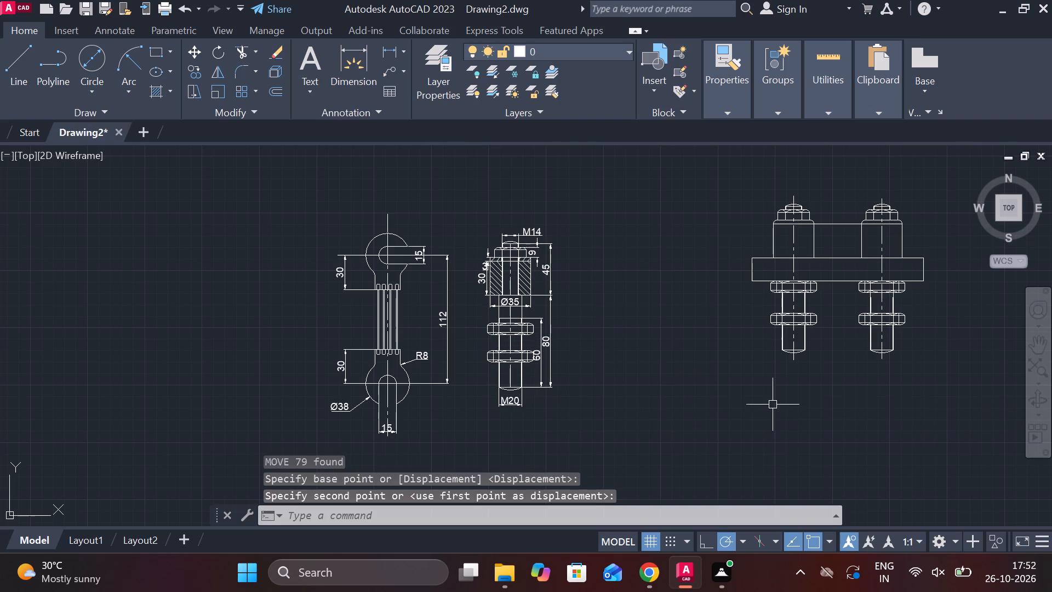
Move the whole two-stud plate assembly to the space directly above the link and the single stud assembly.
{"action": "scroll", "coordinate": [779, 406], "scroll_direction": "down", "scroll_amount": 1}
{"action": "middle_click_drag", "start_coordinate": [779, 406], "coordinate": [746, 404]}
{"action": "left_click_drag", "start_coordinate": [697, 247], "coordinate": [752, 270]}
{"action": "left_click", "coordinate": [894, 429]}
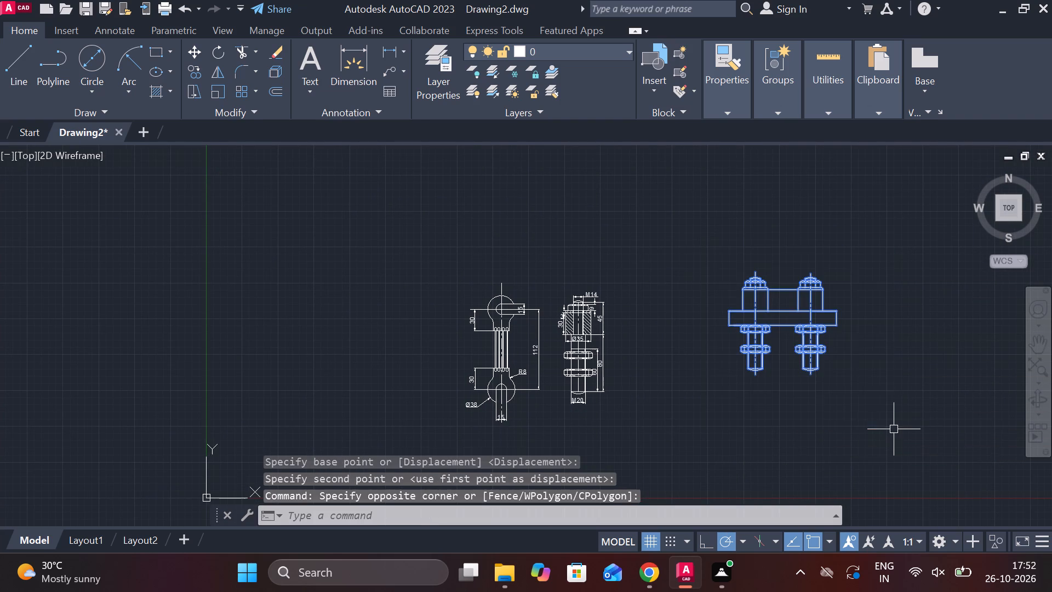
{"action": "key", "text": "m"}
{"action": "key", "text": "Return"}
{"action": "left_click", "coordinate": [856, 407]}
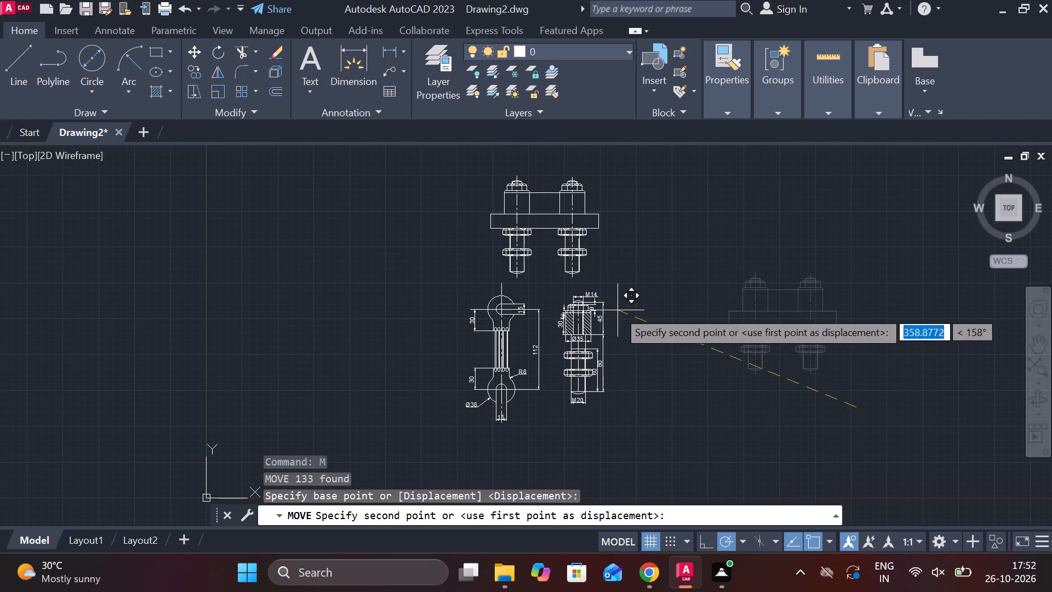
{"action": "scroll", "coordinate": [614, 310], "scroll_direction": "up", "scroll_amount": 2}
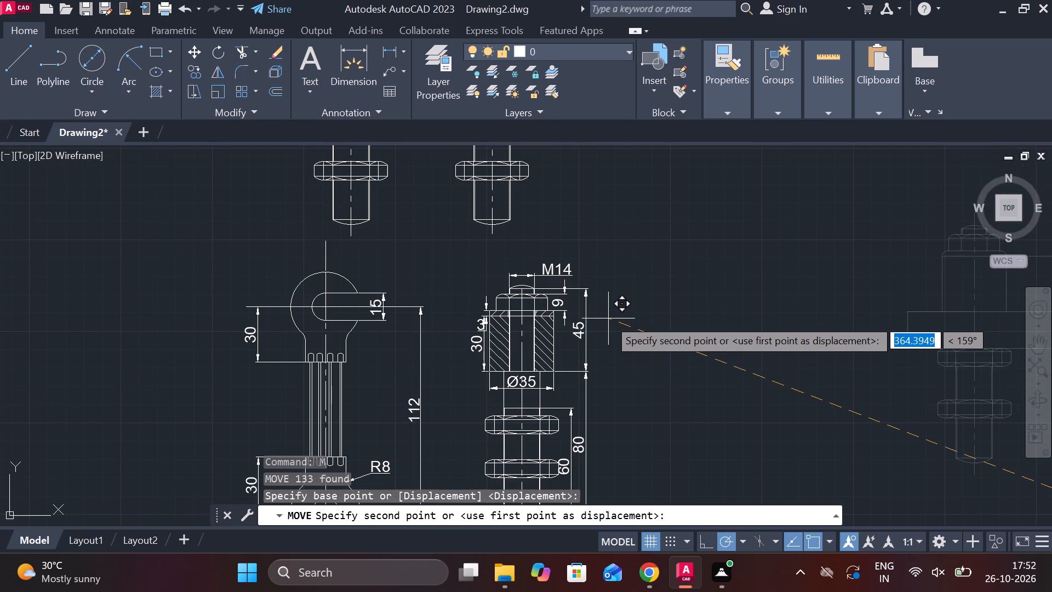
{"action": "left_click", "coordinate": [608, 318]}
{"action": "scroll", "coordinate": [779, 316], "scroll_direction": "down", "scroll_amount": 1}
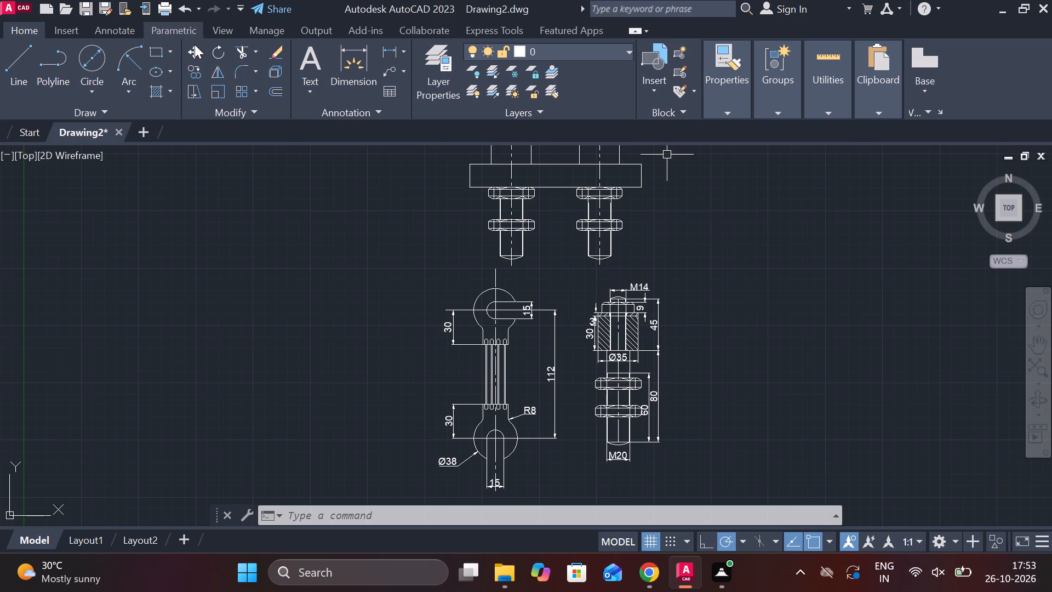
Add a multileader with text 6 at height 10, pointing to the top nut's lower left corner on the single stud assembly.
{"action": "left_click", "coordinate": [380, 74]}
{"action": "middle_click_drag", "start_coordinate": [734, 416], "coordinate": [679, 415]}
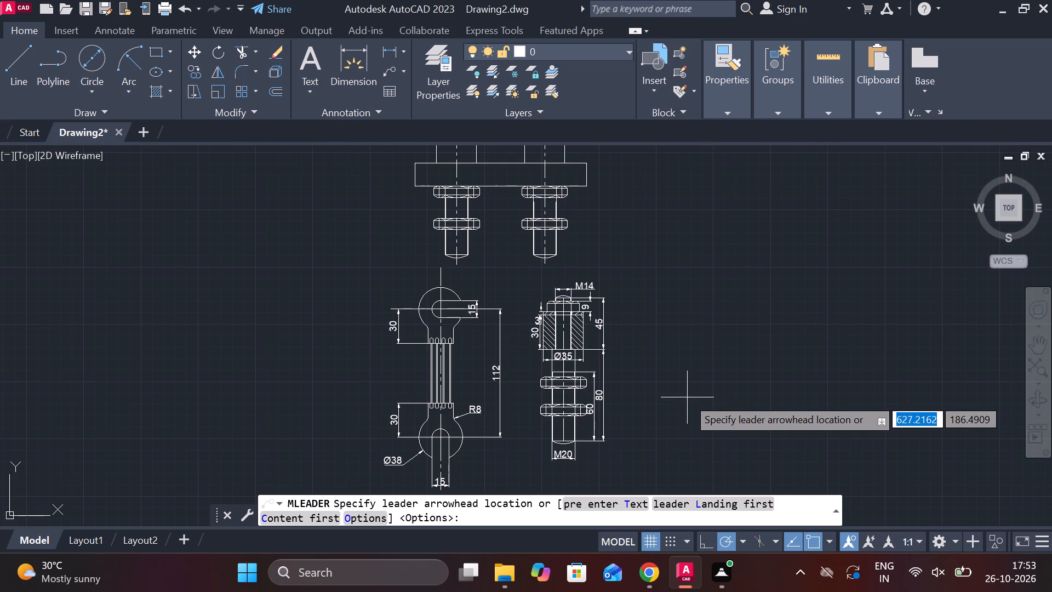
{"action": "scroll", "coordinate": [529, 283], "scroll_direction": "up", "scroll_amount": 2}
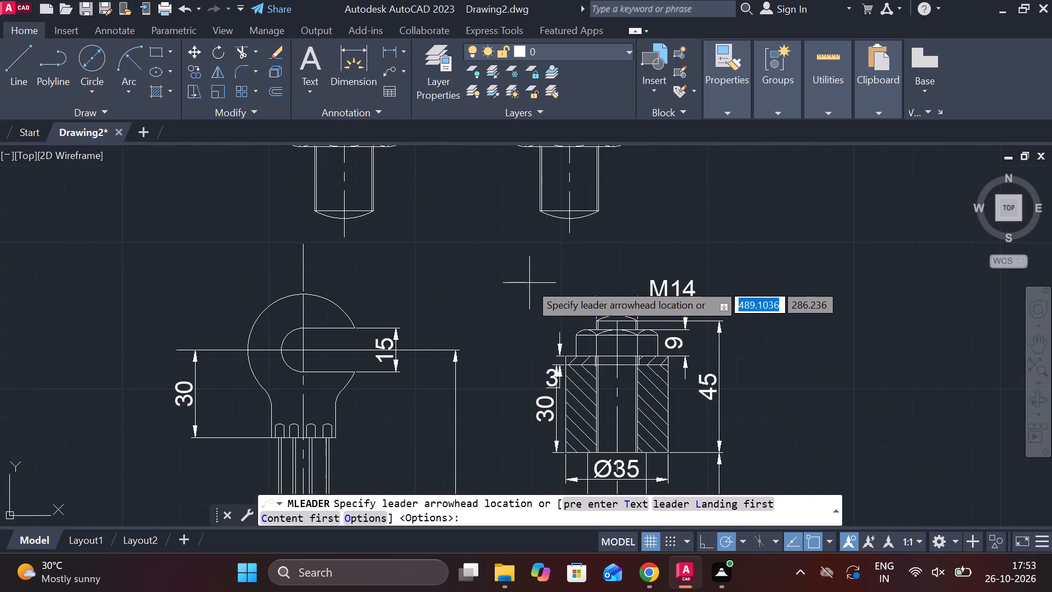
{"action": "scroll", "coordinate": [557, 326], "scroll_direction": "up", "scroll_amount": 1}
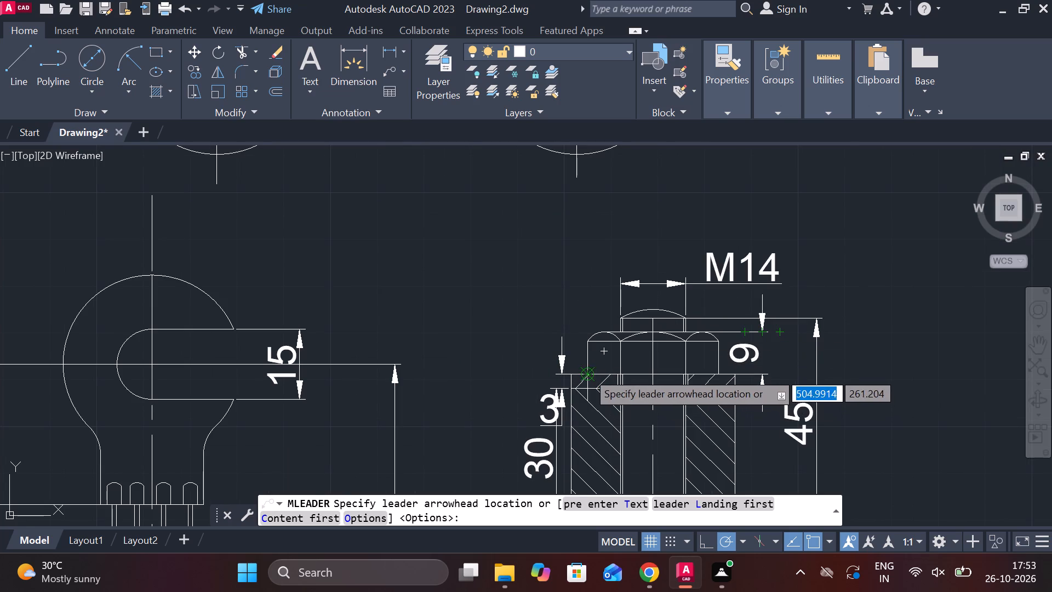
{"action": "left_click", "coordinate": [587, 372]}
{"action": "left_click", "coordinate": [551, 279]}
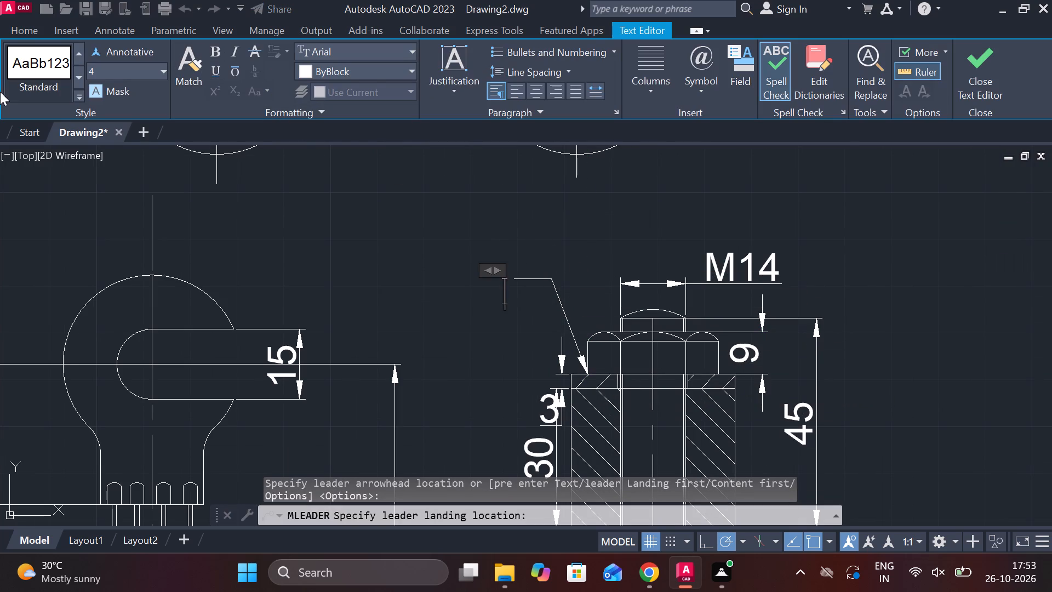
{"action": "left_click", "coordinate": [135, 75]}
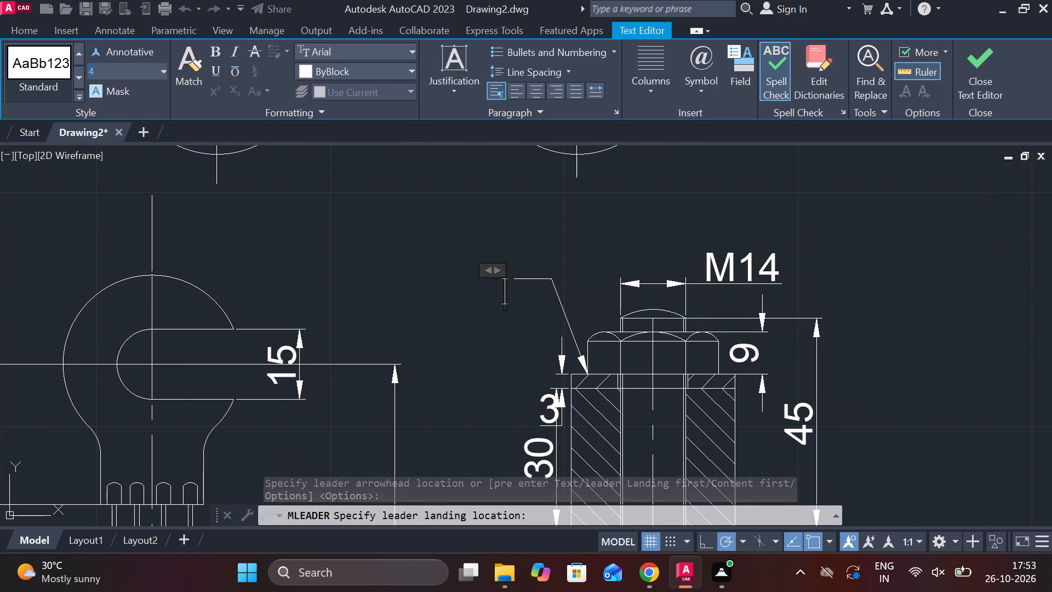
{"action": "key", "text": "6"}
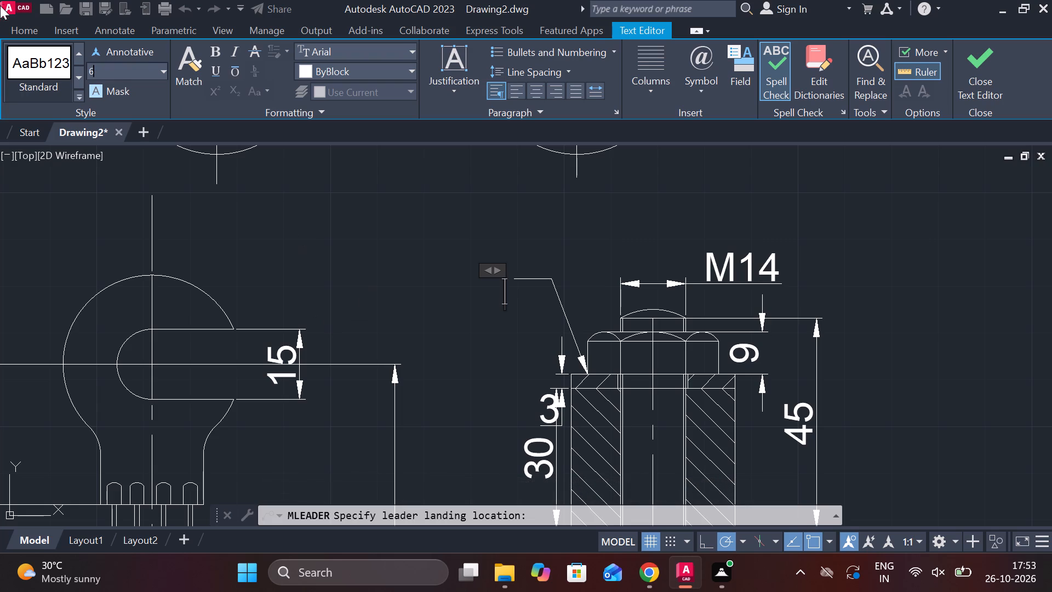
{"action": "key", "text": "BackSpace"}
{"action": "key", "text": "1"}
{"action": "key", "text": "0"}
{"action": "key", "text": "Return"}
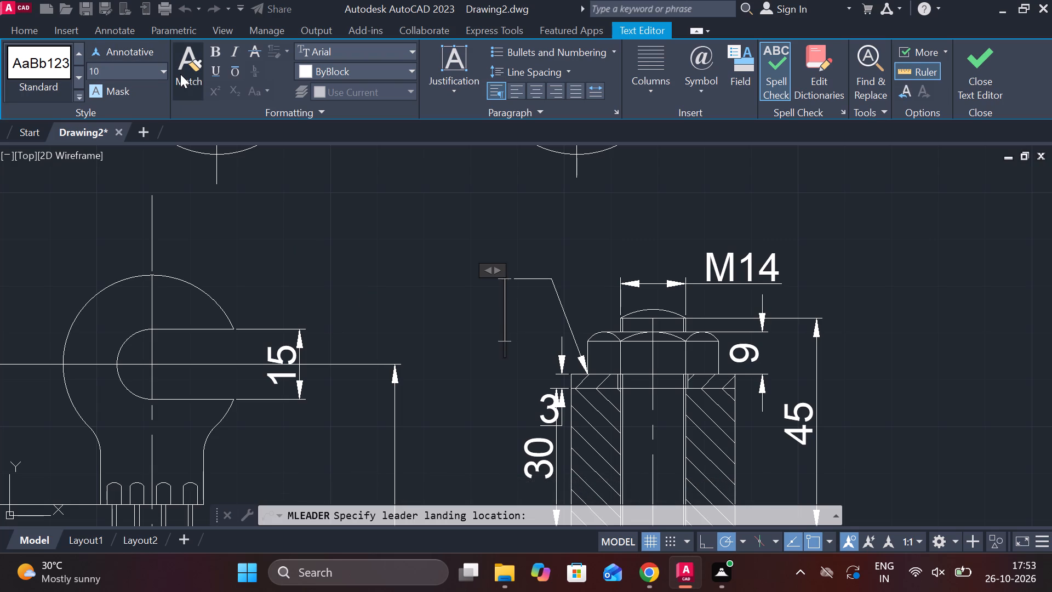
{"action": "key", "text": "6"}
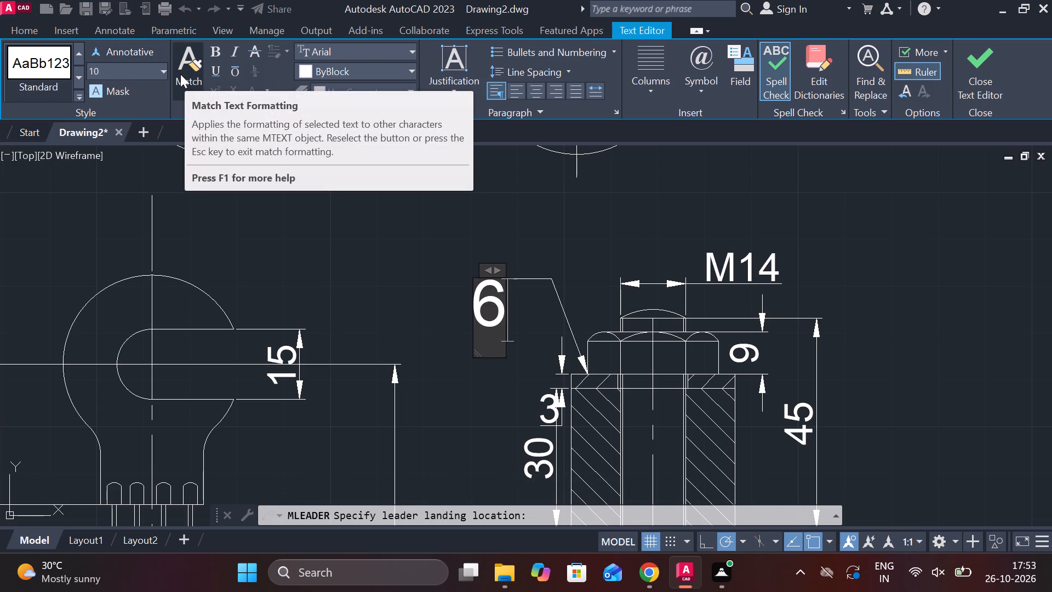
{"action": "left_click", "coordinate": [992, 70]}
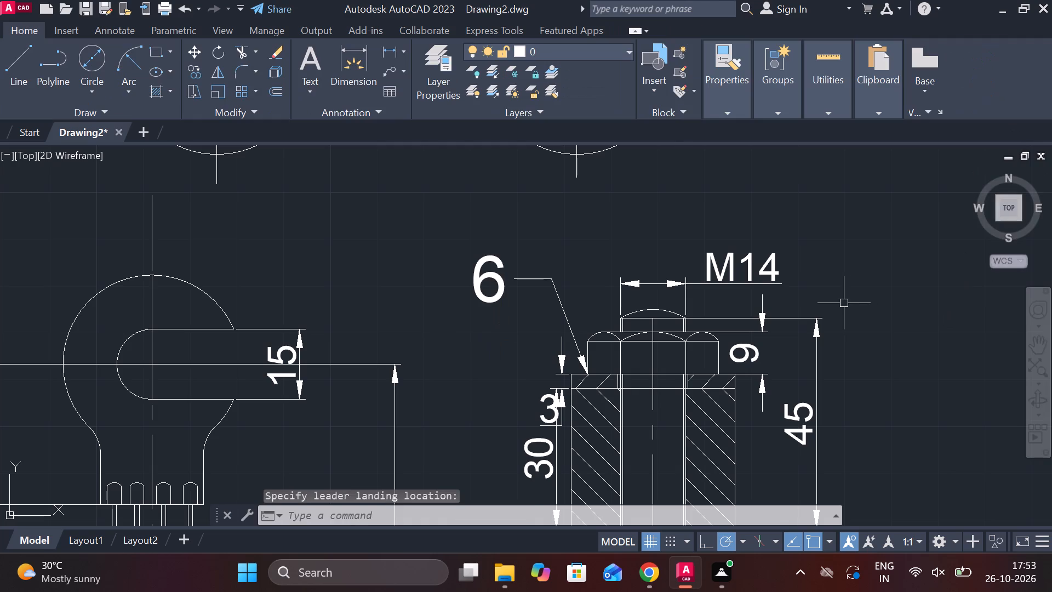
Shift the hatched sleeve's vertical 30 mm dimension farther outward, clear of the 3 mm dimension.
{"action": "scroll", "coordinate": [837, 303], "scroll_direction": "down", "scroll_amount": 1}
{"action": "middle_click_drag", "start_coordinate": [816, 308], "coordinate": [699, 272]}
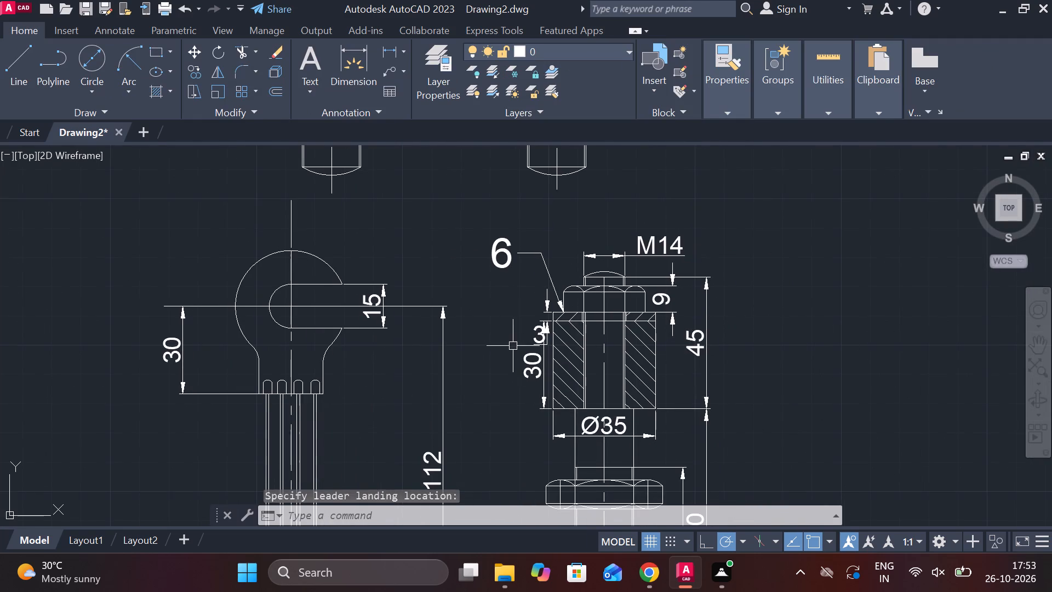
{"action": "scroll", "coordinate": [512, 344], "scroll_direction": "up", "scroll_amount": 2}
{"action": "left_click", "coordinate": [586, 303]}
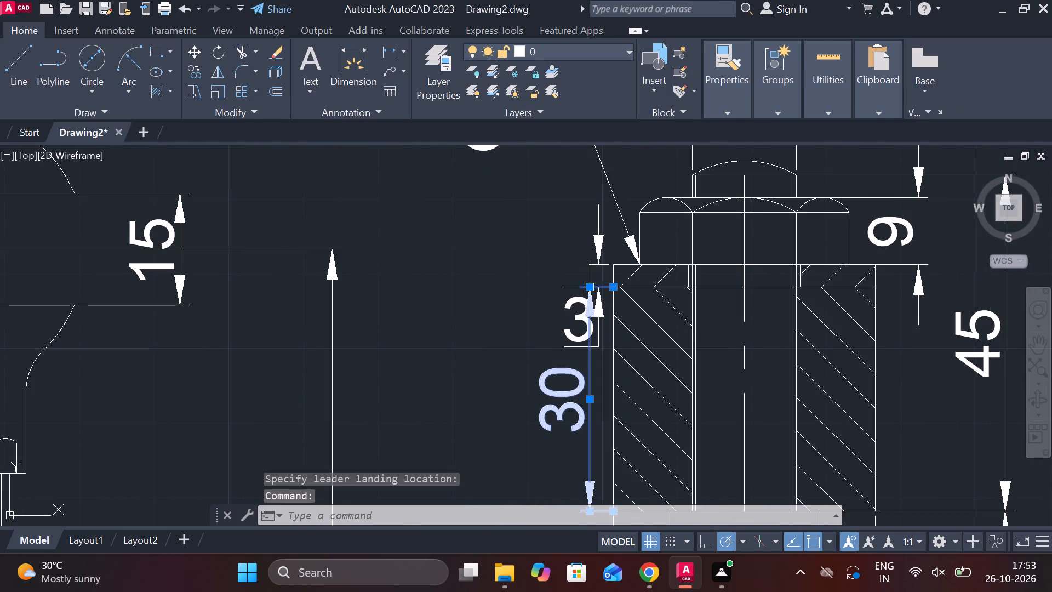
{"action": "left_click", "coordinate": [588, 286]}
{"action": "left_click", "coordinate": [534, 294]}
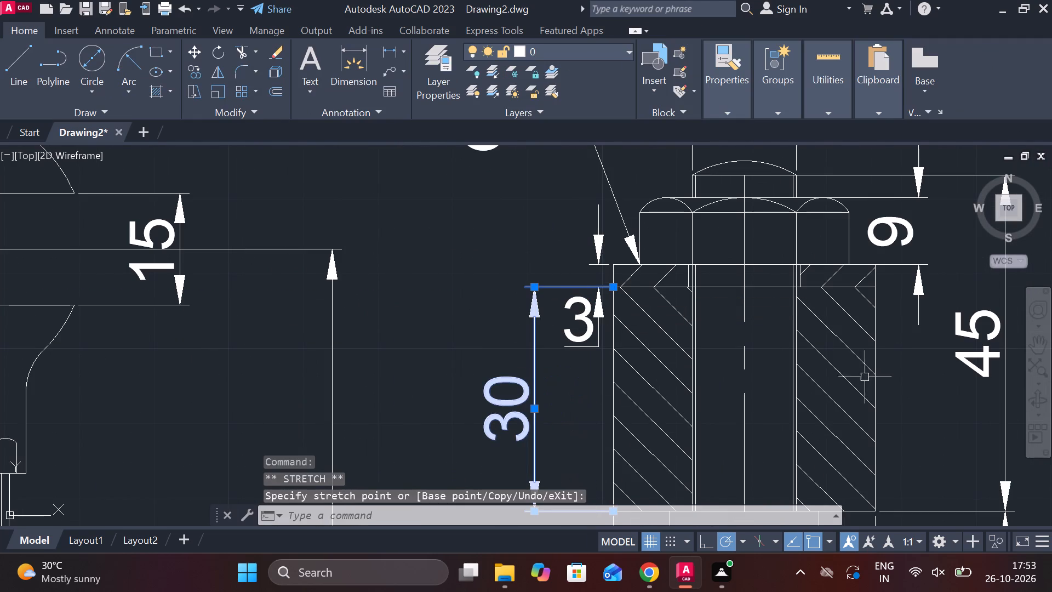
{"action": "key", "text": "Escape"}
Add a multileader with text 5 at height 10, pointing to the hatched sleeve's lower left corner.
{"action": "scroll", "coordinate": [867, 396], "scroll_direction": "down", "scroll_amount": 2}
{"action": "middle_click_drag", "start_coordinate": [843, 393], "coordinate": [725, 340]}
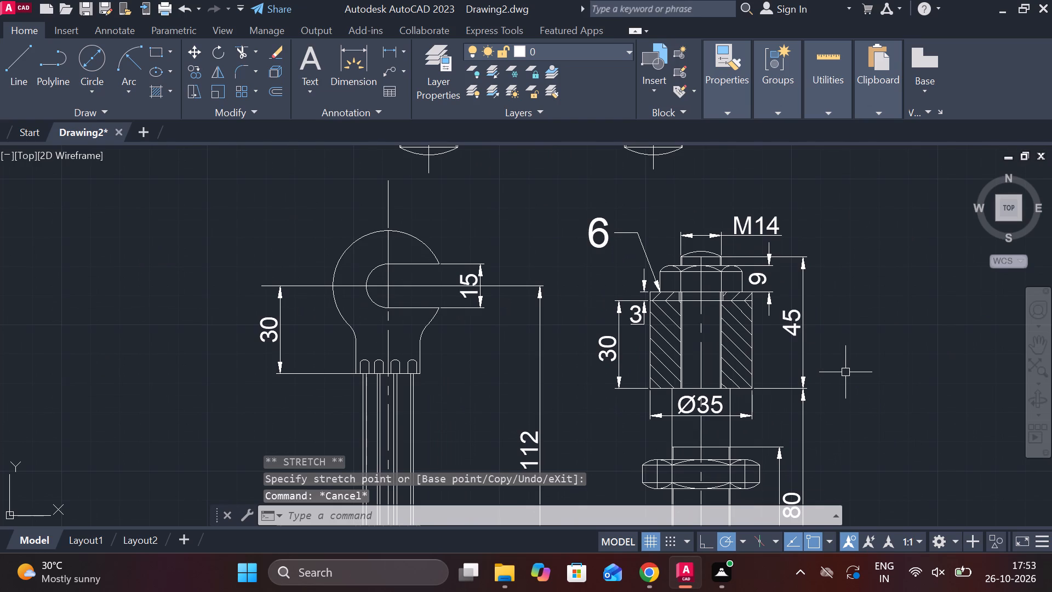
{"action": "middle_click_drag", "start_coordinate": [871, 385], "coordinate": [836, 384]}
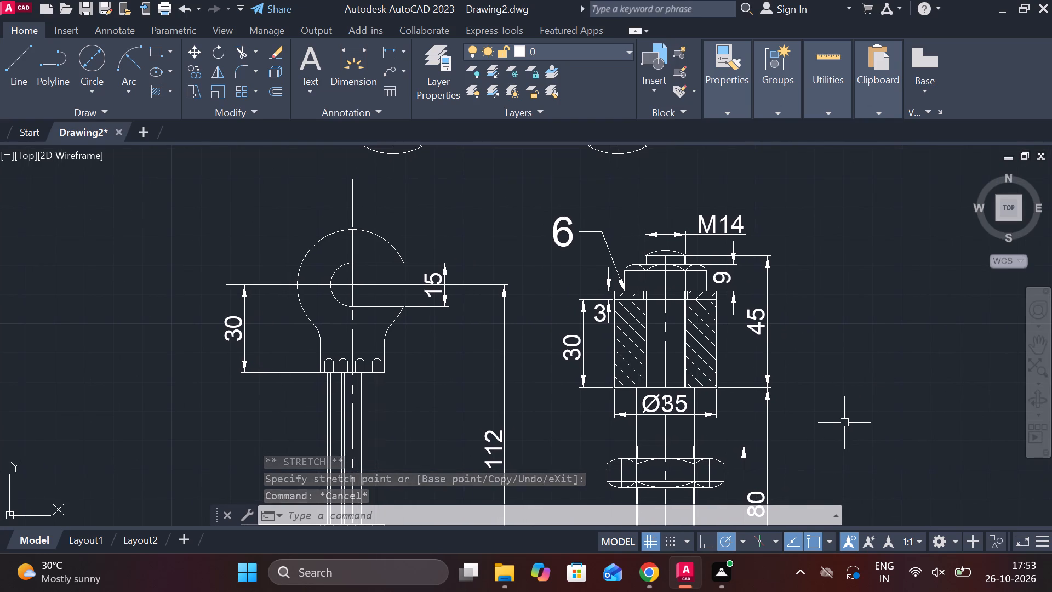
{"action": "middle_click_drag", "start_coordinate": [836, 431], "coordinate": [813, 258]}
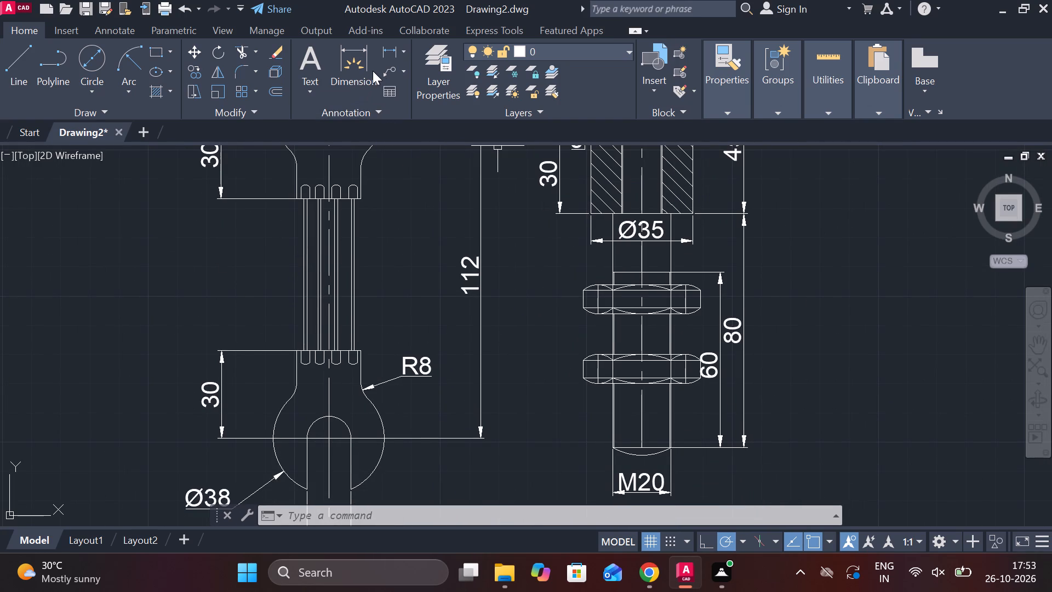
{"action": "left_click", "coordinate": [385, 72]}
{"action": "left_click", "coordinate": [596, 208]}
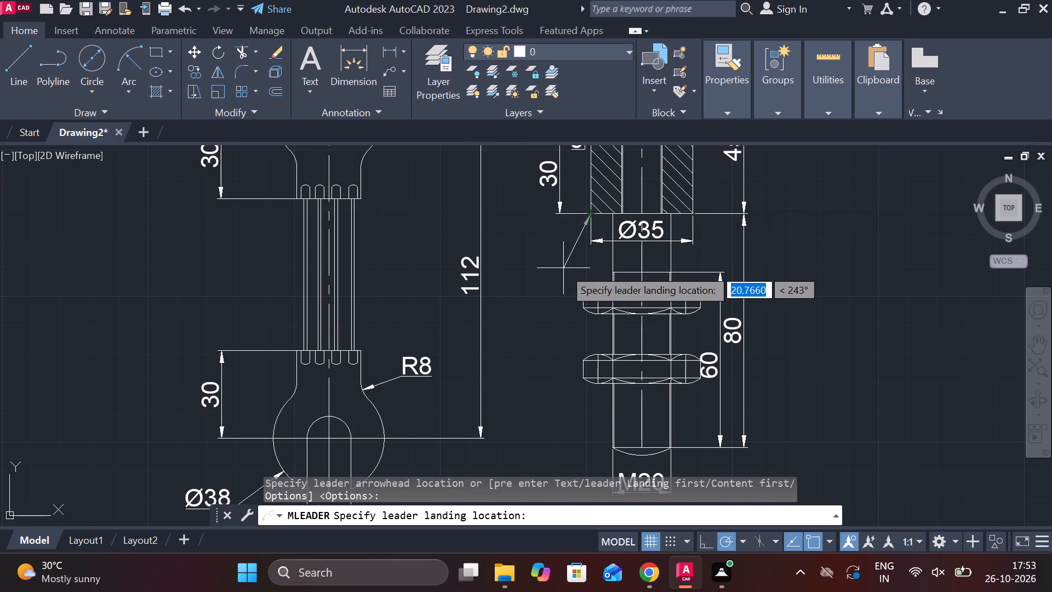
{"action": "left_click", "coordinate": [563, 268]}
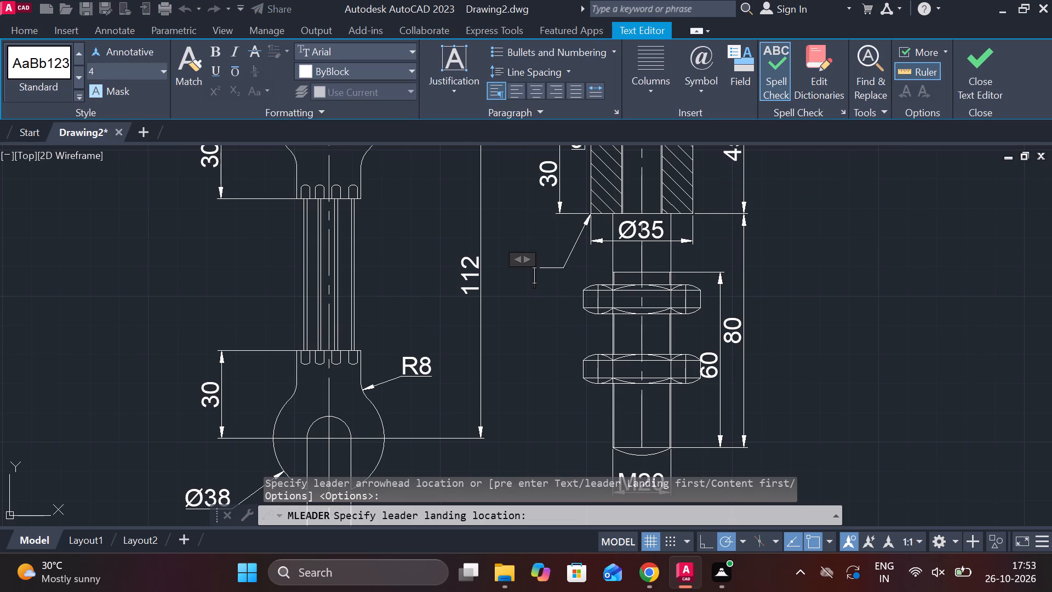
{"action": "left_click", "coordinate": [144, 66]}
{"action": "type", "text": "10"}
{"action": "key", "text": "Return"}
{"action": "key", "text": "5"}
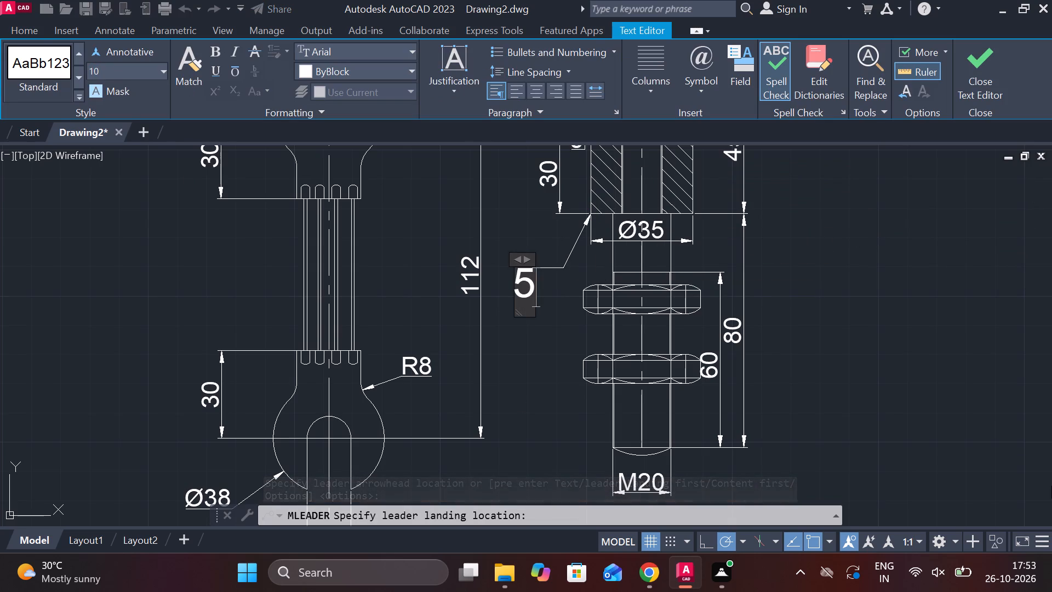
{"action": "left_click", "coordinate": [966, 49]}
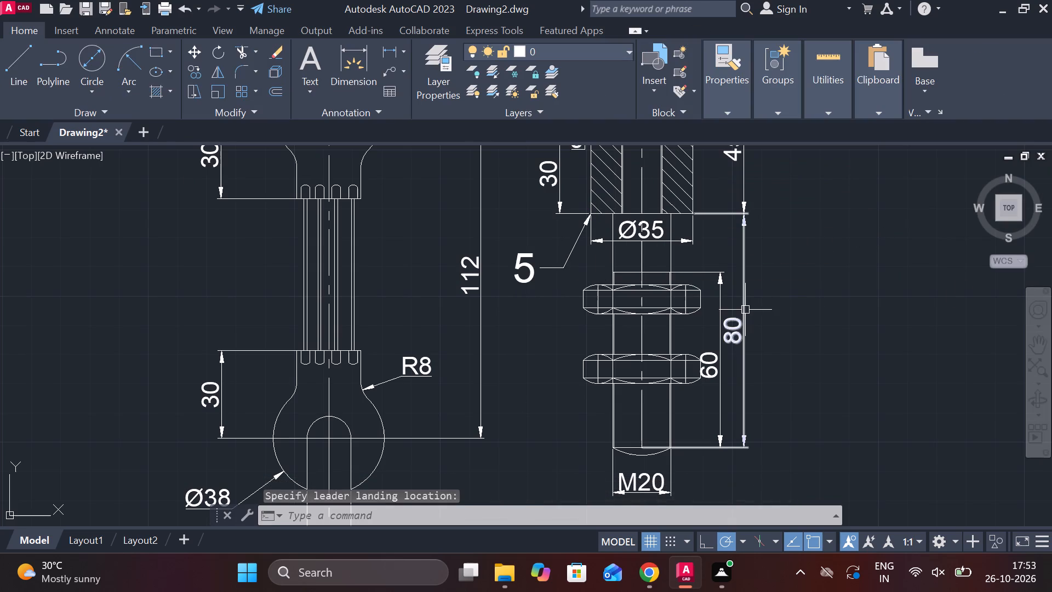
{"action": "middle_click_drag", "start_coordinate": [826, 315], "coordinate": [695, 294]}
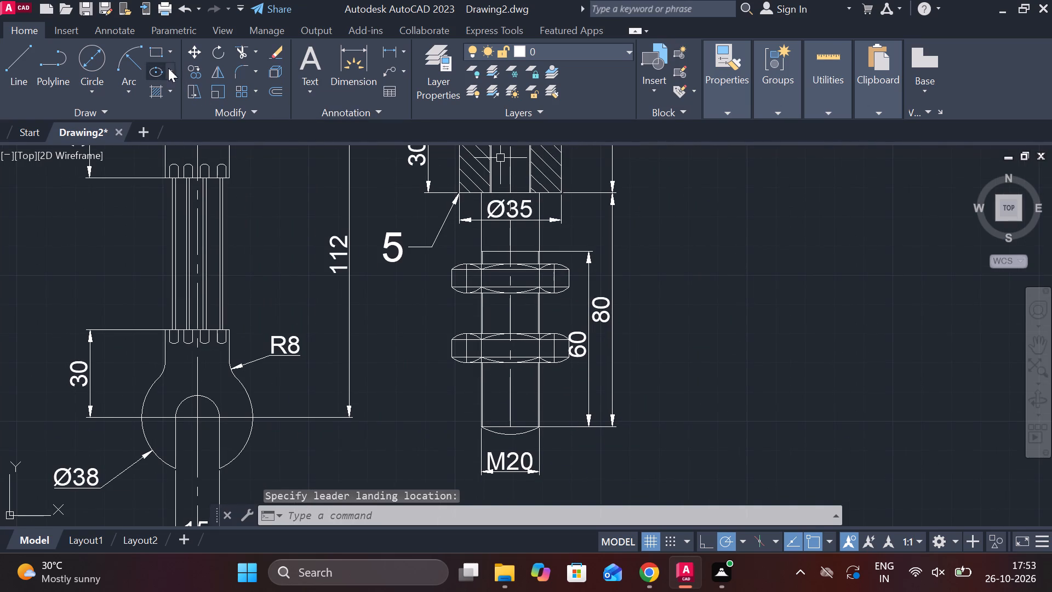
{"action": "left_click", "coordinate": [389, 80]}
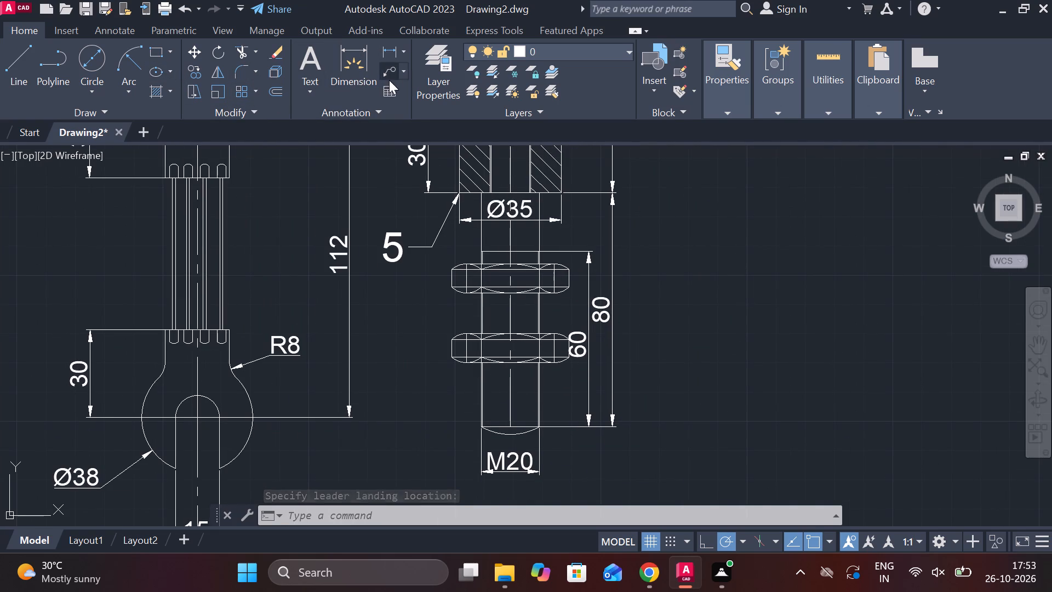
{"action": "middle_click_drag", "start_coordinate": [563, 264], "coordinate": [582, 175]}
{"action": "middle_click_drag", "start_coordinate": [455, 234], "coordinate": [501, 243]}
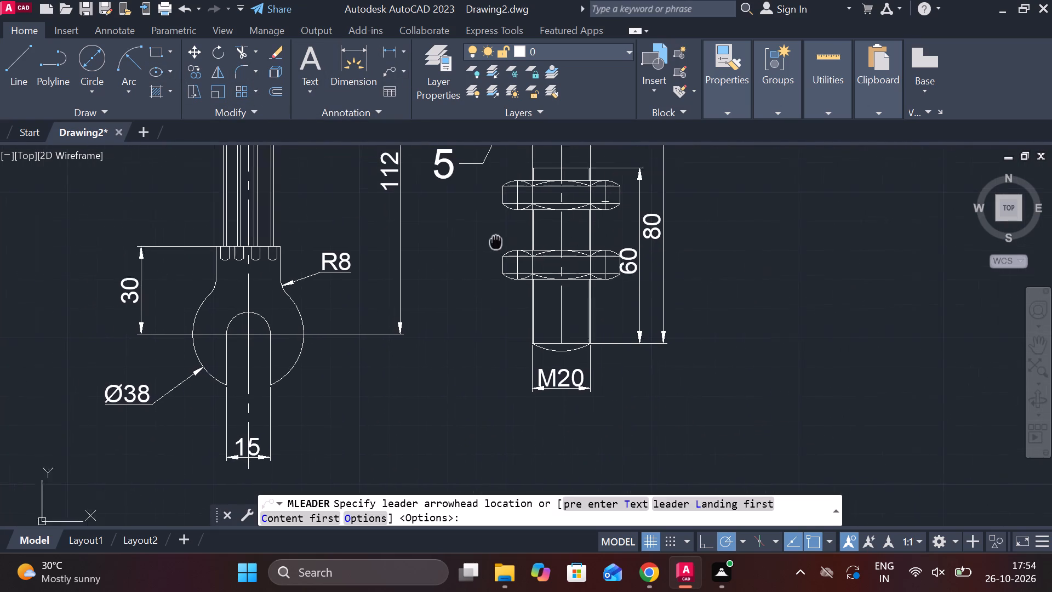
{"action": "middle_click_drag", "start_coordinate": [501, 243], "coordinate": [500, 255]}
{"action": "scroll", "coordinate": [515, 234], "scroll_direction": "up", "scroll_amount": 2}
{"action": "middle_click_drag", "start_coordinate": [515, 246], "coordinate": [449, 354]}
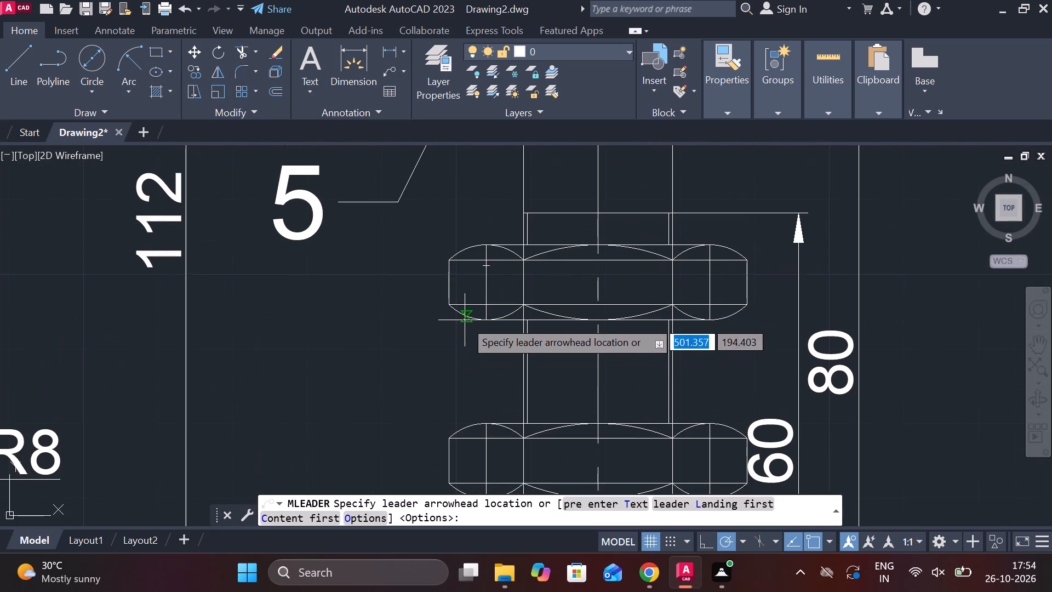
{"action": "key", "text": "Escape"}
Erase the two extra vertical lines near the outer ends of each of the two lower nuts on the single stud.
{"action": "left_click", "coordinate": [488, 292]}
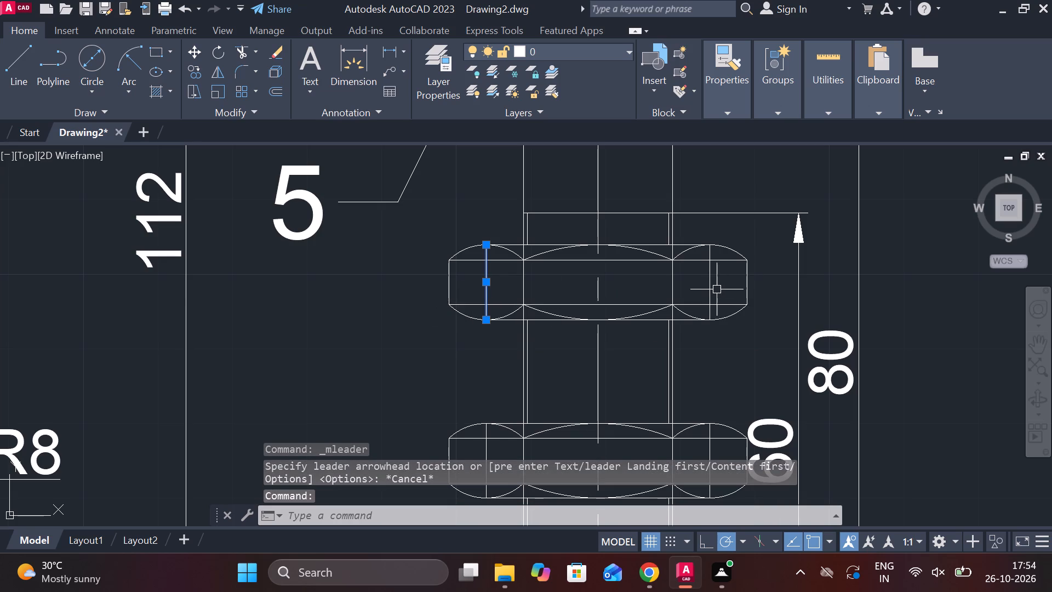
{"action": "left_click", "coordinate": [710, 283]}
{"action": "scroll", "coordinate": [714, 292], "scroll_direction": "down", "scroll_amount": 1}
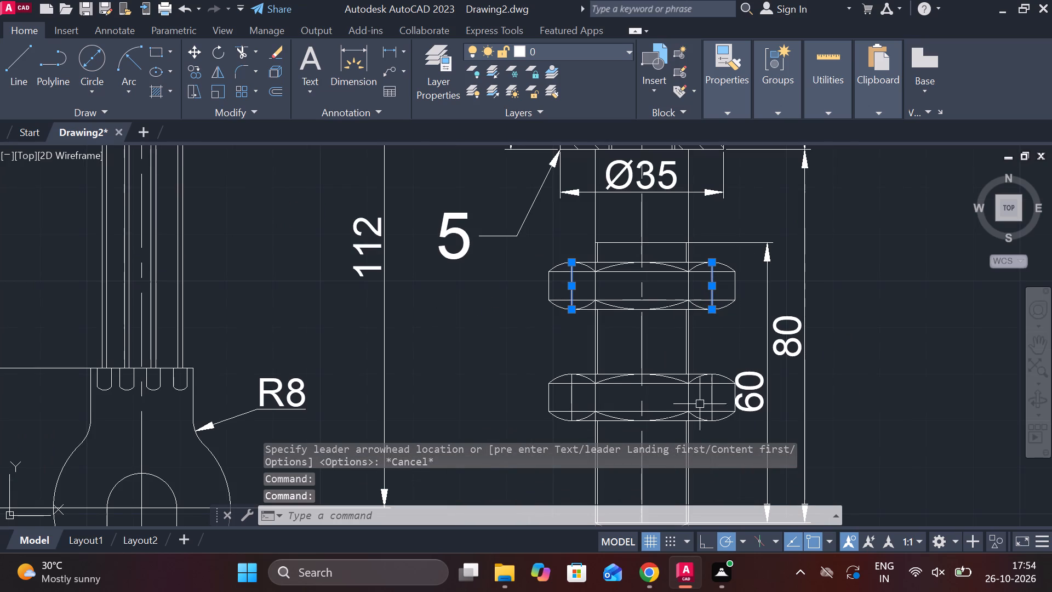
{"action": "left_click", "coordinate": [713, 398]}
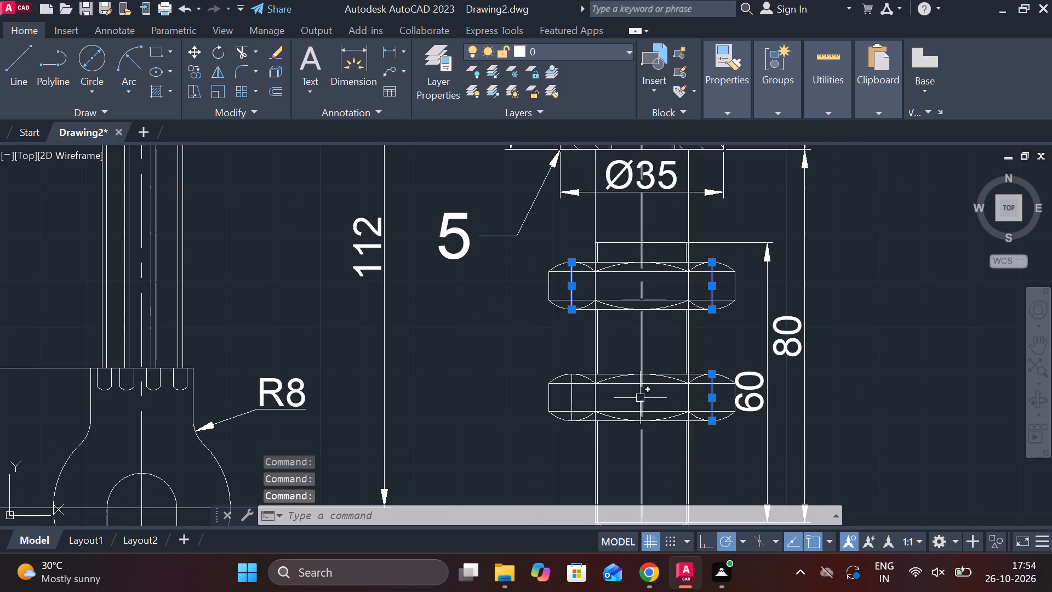
{"action": "left_click", "coordinate": [571, 392]}
{"action": "type", "text": "E"}
{"action": "key", "text": "space"}
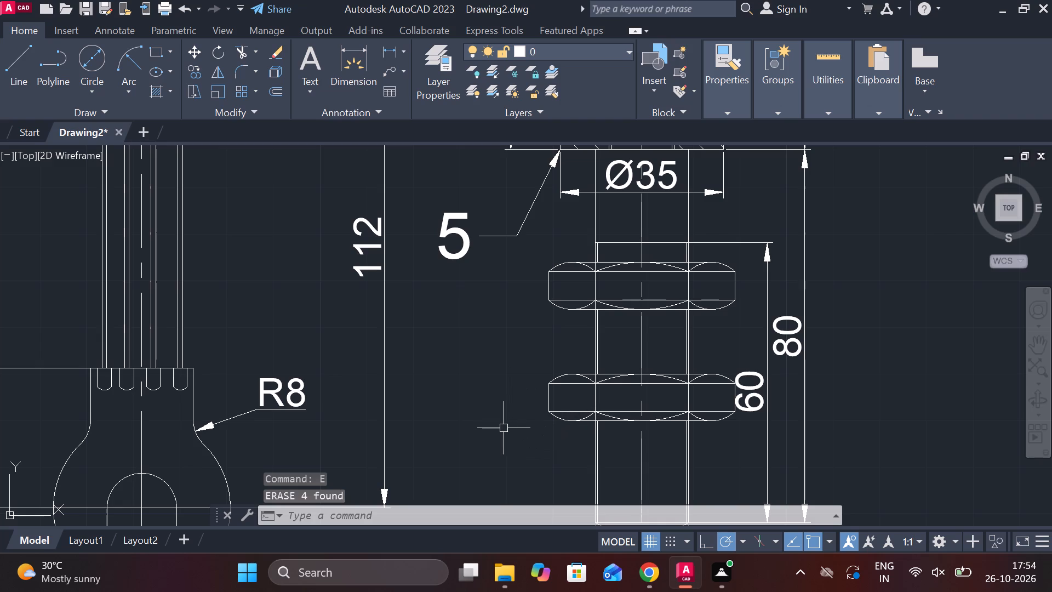
Add a multileader with text 4 at height 10, pointing to the lower left edge of the upper of the two lower nuts.
{"action": "scroll", "coordinate": [528, 420], "scroll_direction": "down", "scroll_amount": 2}
{"action": "scroll", "coordinate": [552, 379], "scroll_direction": "up", "scroll_amount": 1}
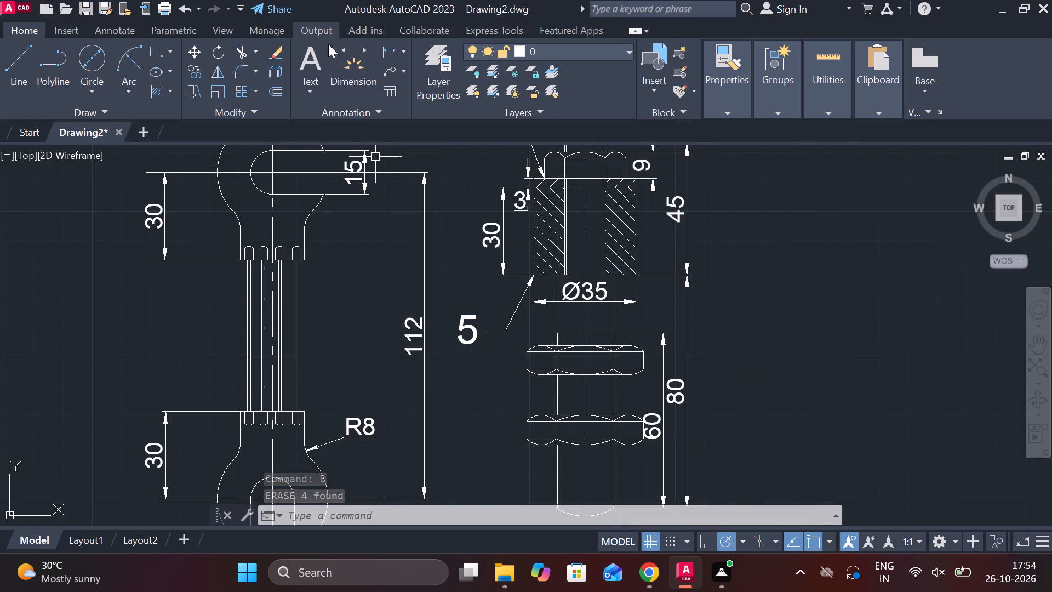
{"action": "left_click", "coordinate": [384, 76]}
{"action": "middle_click_drag", "start_coordinate": [545, 408], "coordinate": [633, 338]}
{"action": "scroll", "coordinate": [629, 335], "scroll_direction": "up", "scroll_amount": 2}
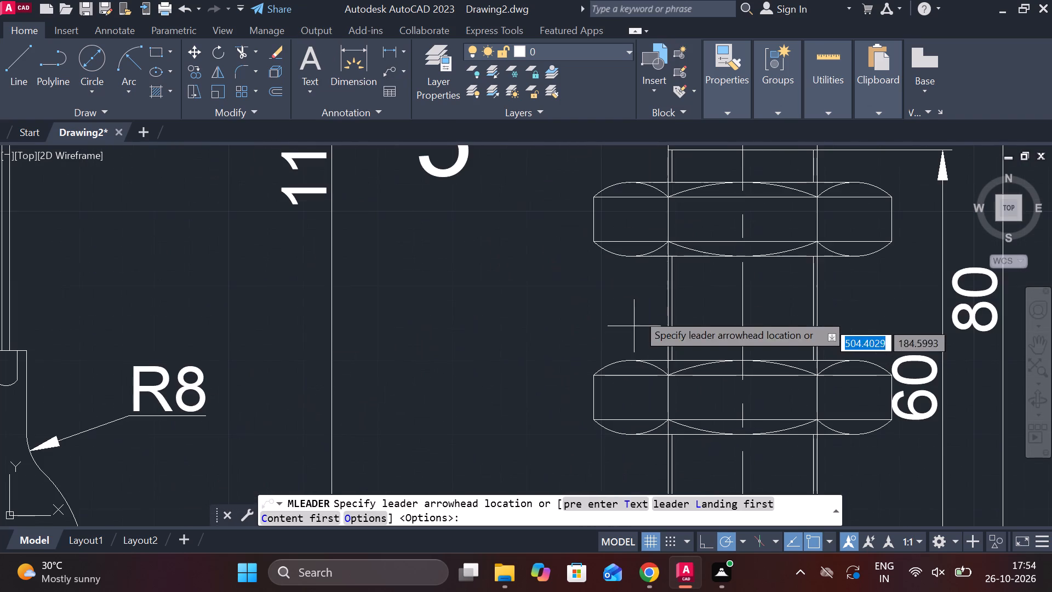
{"action": "left_click", "coordinate": [616, 243]}
{"action": "left_click", "coordinate": [523, 333]}
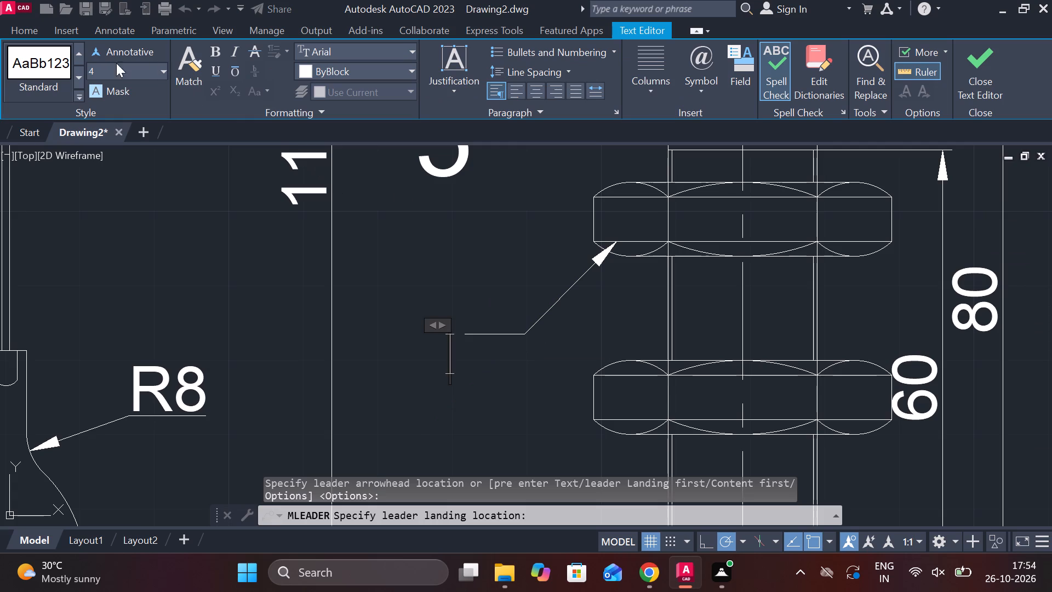
{"action": "left_click", "coordinate": [122, 73]}
{"action": "type", "text": "10"}
{"action": "key", "text": "Return"}
{"action": "key", "text": "4"}
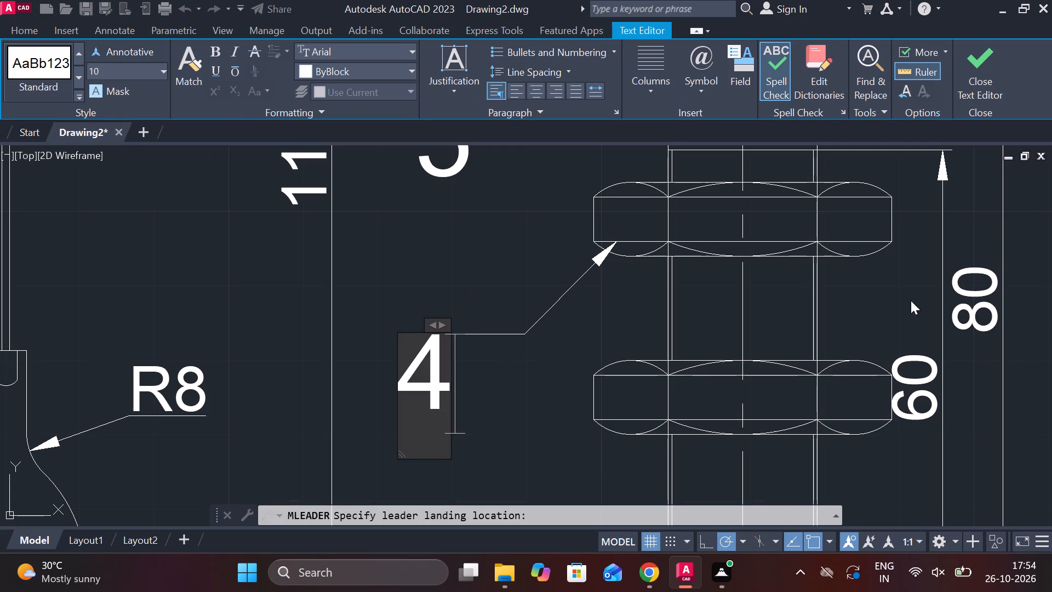
{"action": "left_click", "coordinate": [954, 92]}
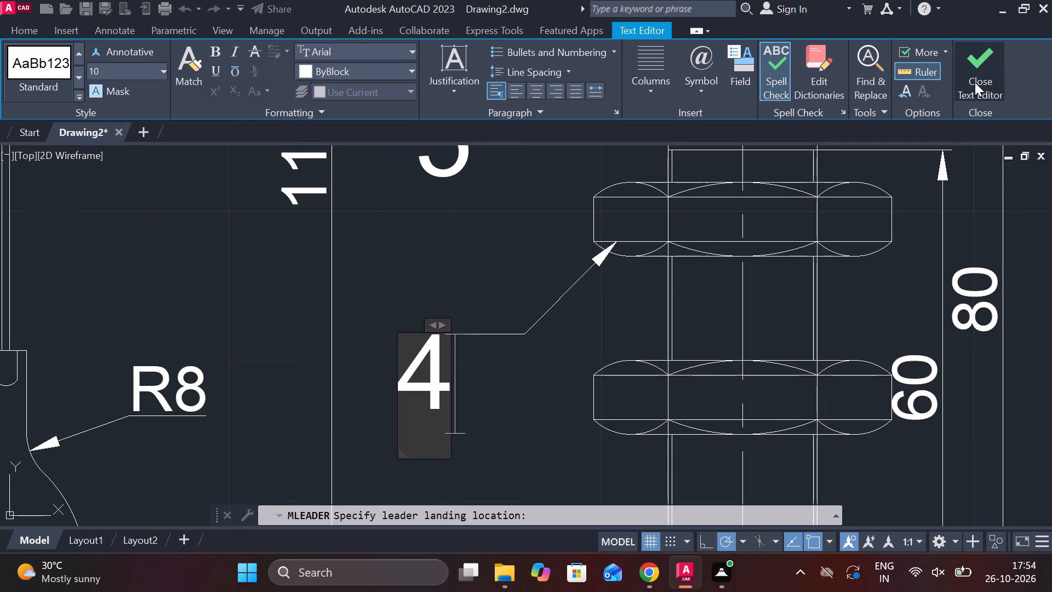
{"action": "left_click", "coordinate": [986, 59]}
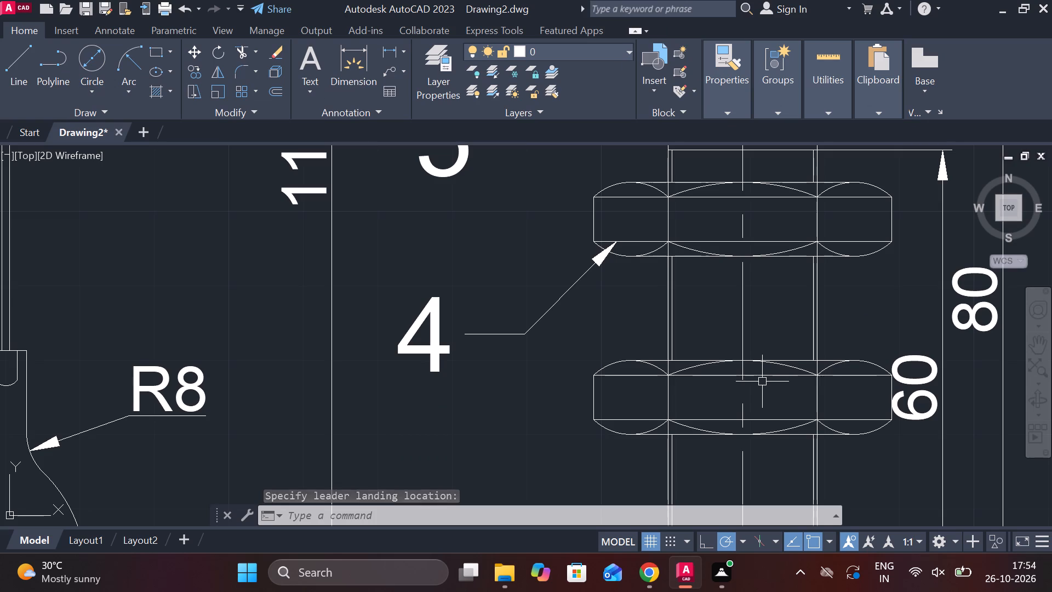
Add a multileader with text 3 at height 10, pointing to the M20 stud shank below the lowest nut.
{"action": "scroll", "coordinate": [719, 426], "scroll_direction": "up", "scroll_amount": 1}
{"action": "middle_click_drag", "start_coordinate": [701, 423], "coordinate": [666, 376]}
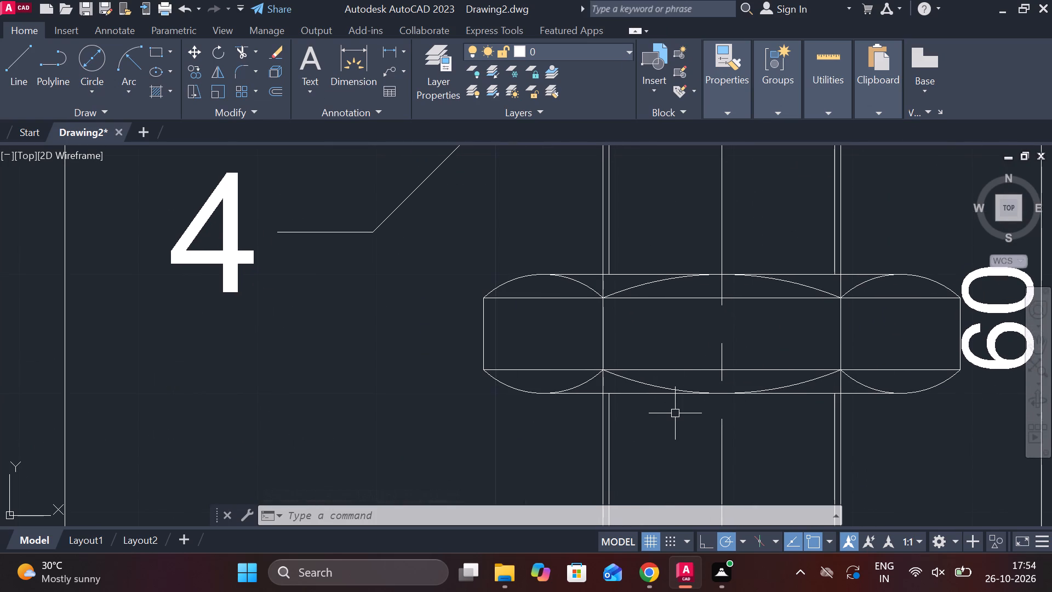
{"action": "scroll", "coordinate": [675, 413], "scroll_direction": "down", "scroll_amount": 3}
{"action": "middle_click_drag", "start_coordinate": [834, 408], "coordinate": [732, 217]}
{"action": "middle_click_drag", "start_coordinate": [731, 306], "coordinate": [761, 346]}
{"action": "middle_click_drag", "start_coordinate": [456, 288], "coordinate": [463, 365]}
{"action": "middle_click_drag", "start_coordinate": [497, 341], "coordinate": [473, 341]}
{"action": "left_click", "coordinate": [390, 68]}
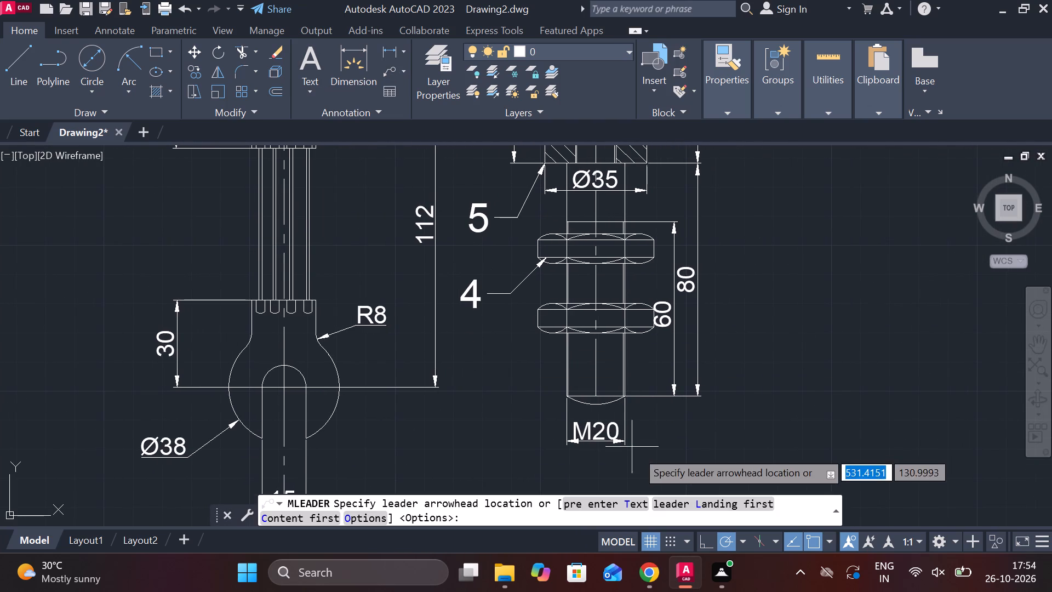
{"action": "scroll", "coordinate": [545, 388], "scroll_direction": "up", "scroll_amount": 2}
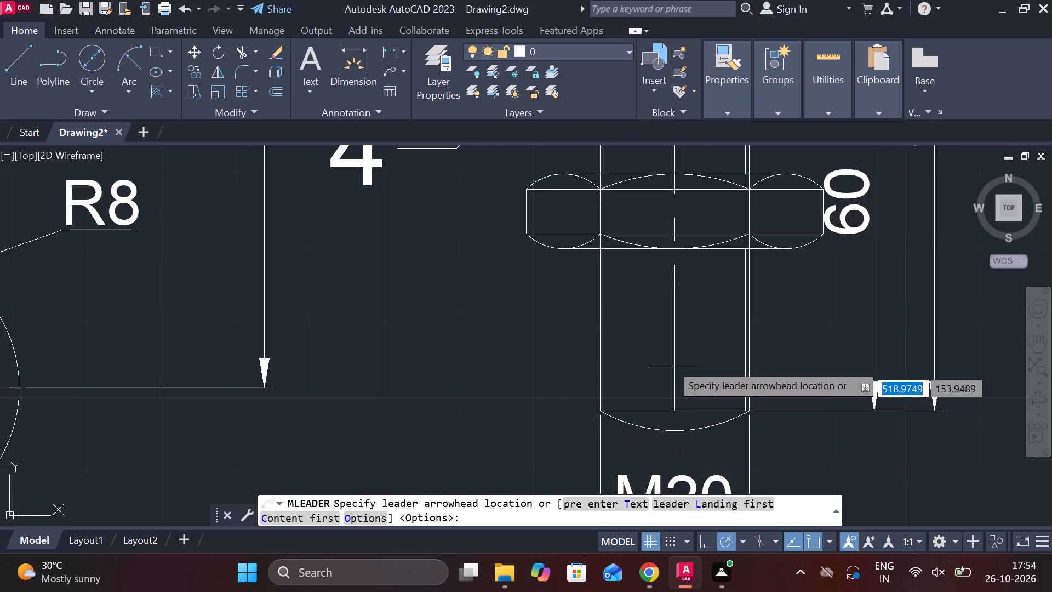
{"action": "left_click", "coordinate": [648, 340]}
{"action": "left_click", "coordinate": [479, 429]}
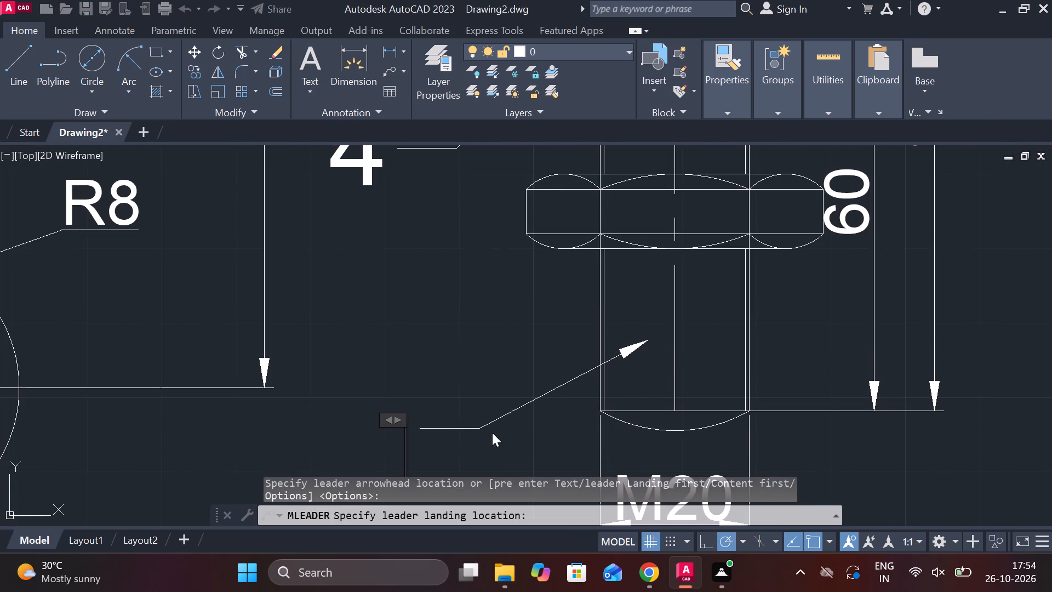
{"action": "left_click", "coordinate": [124, 58]}
{"action": "left_click", "coordinate": [122, 75]}
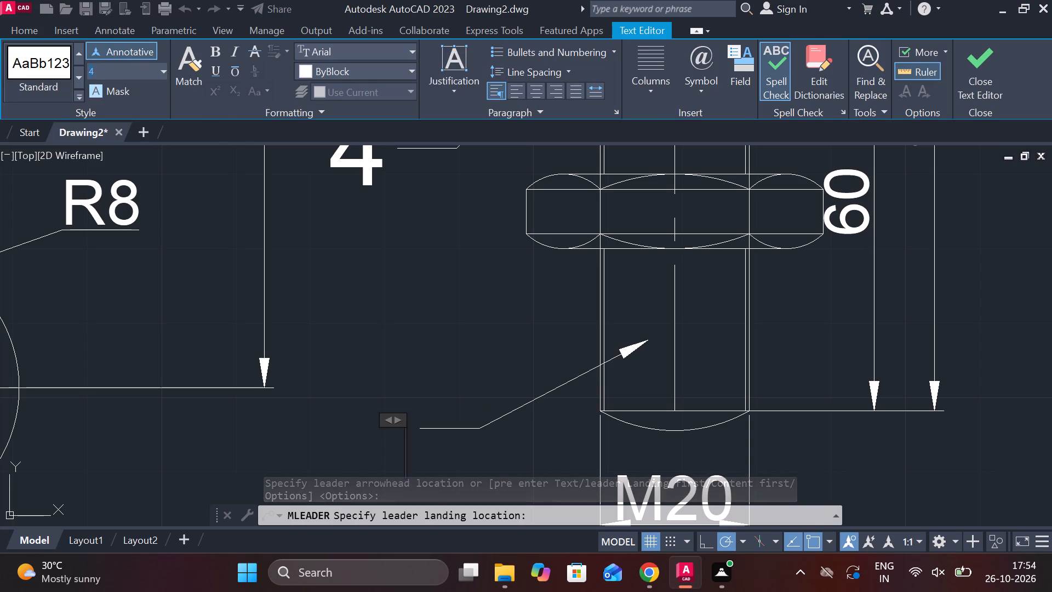
{"action": "type", "text": "10"}
{"action": "key", "text": "Return"}
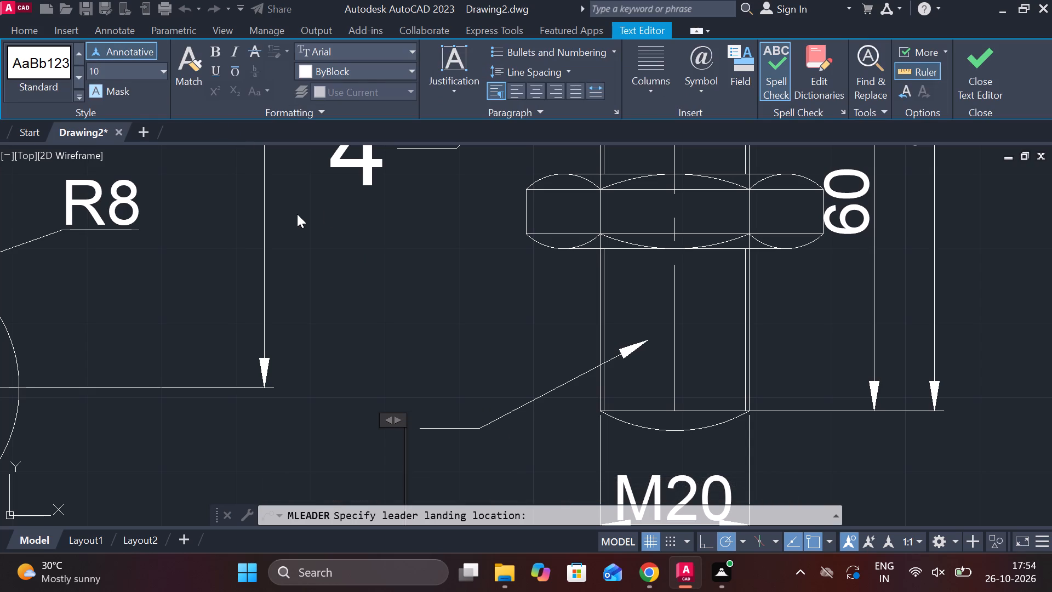
{"action": "key", "text": "3"}
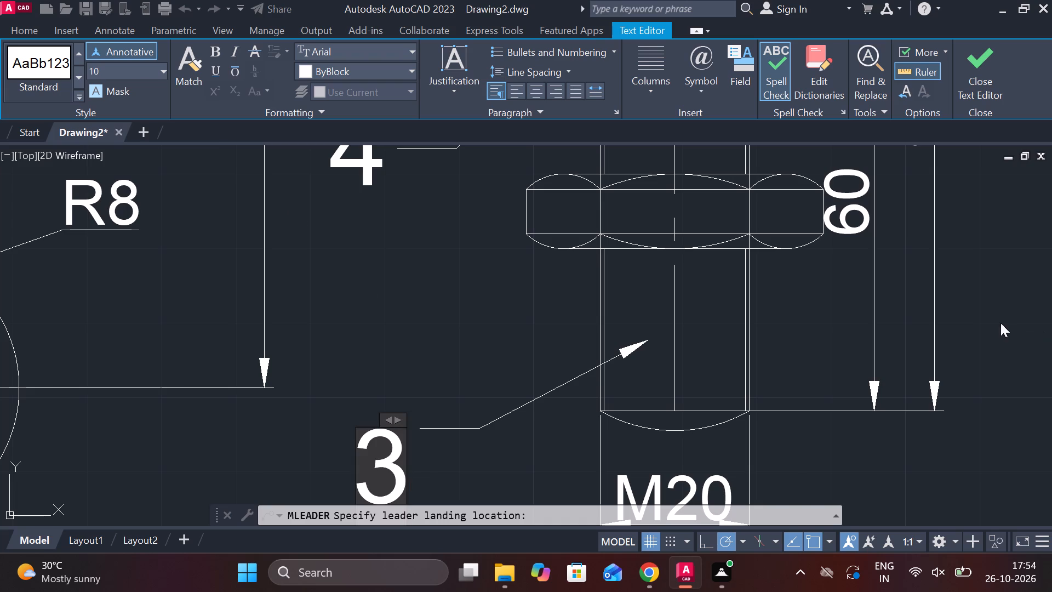
{"action": "left_click", "coordinate": [1001, 74]}
Add a multileader with text 1 at height 10, pointing to the right side of the link's lower Ø38 slotted end.
{"action": "scroll", "coordinate": [751, 220], "scroll_direction": "down", "scroll_amount": 1}
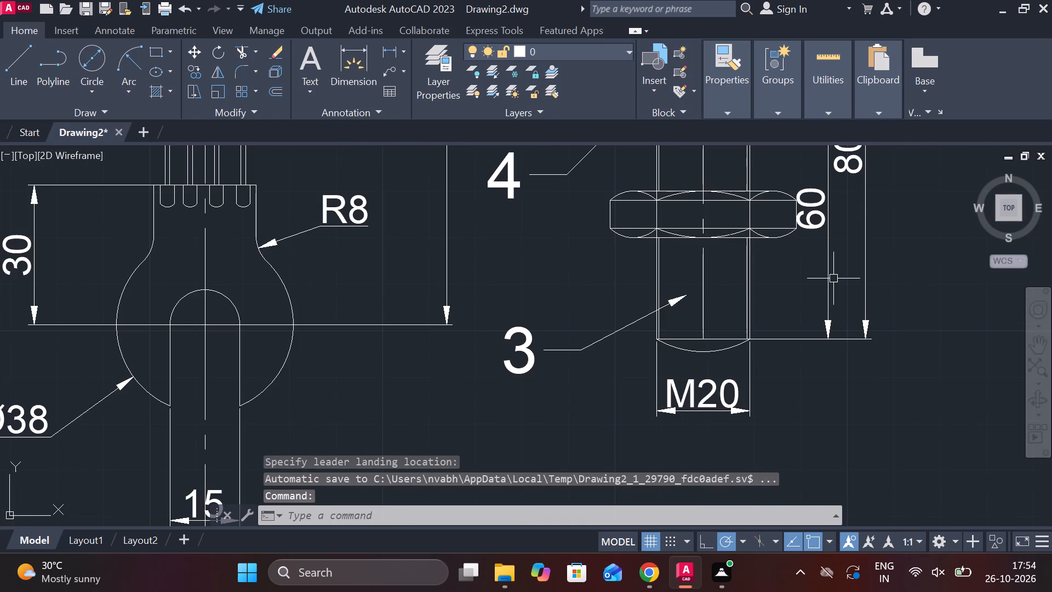
{"action": "scroll", "coordinate": [832, 278], "scroll_direction": "down", "scroll_amount": 1}
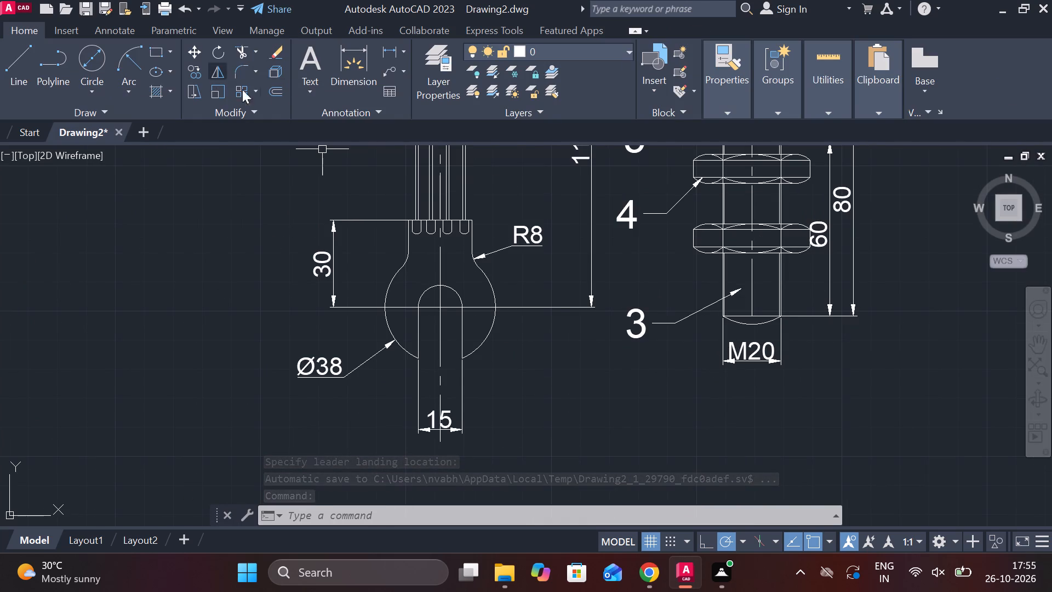
{"action": "left_click", "coordinate": [391, 72]}
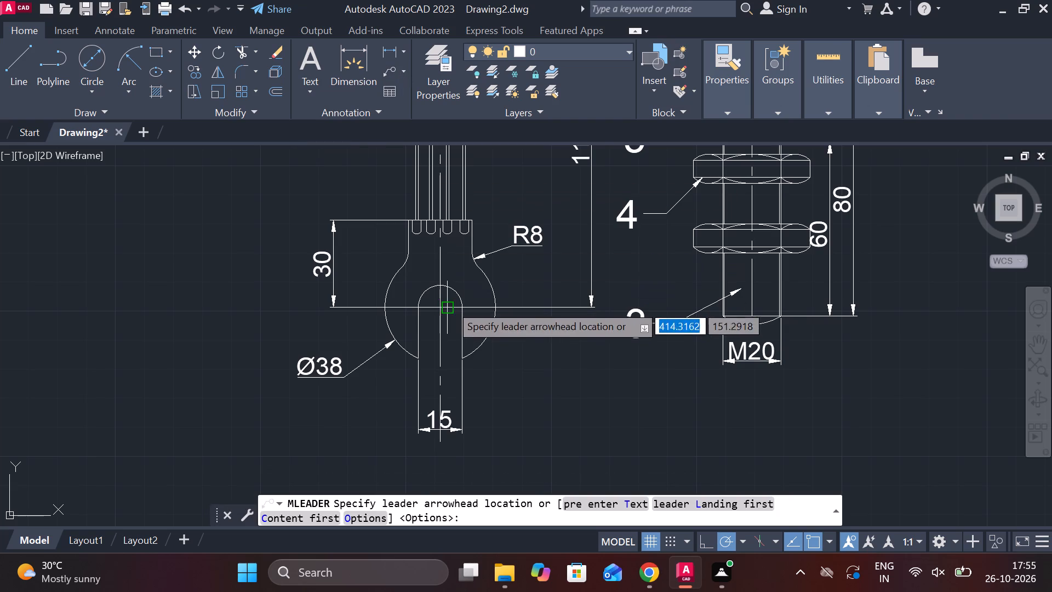
{"action": "scroll", "coordinate": [487, 331], "scroll_direction": "up", "scroll_amount": 3}
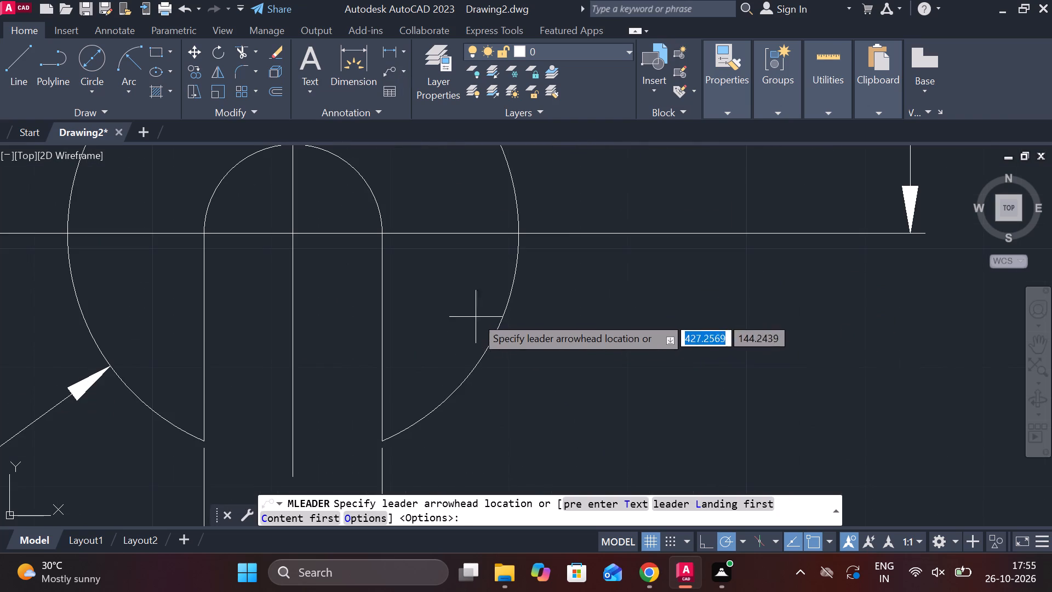
{"action": "left_click", "coordinate": [472, 312]}
{"action": "middle_click_drag", "start_coordinate": [571, 406], "coordinate": [504, 240]}
{"action": "scroll", "coordinate": [505, 273], "scroll_direction": "down", "scroll_amount": 2}
{"action": "left_click", "coordinate": [548, 306]}
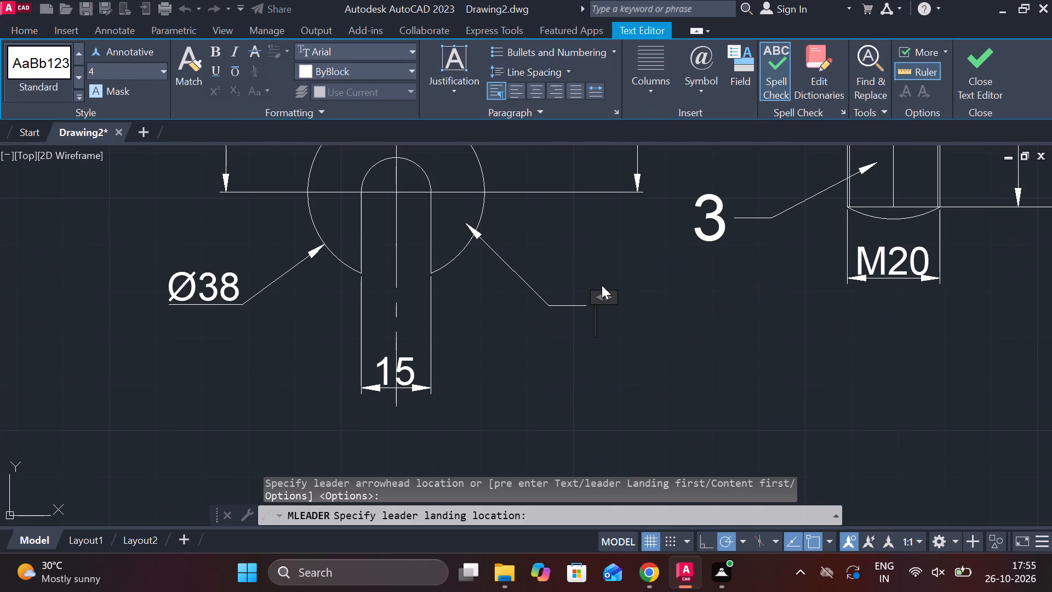
{"action": "left_click", "coordinate": [126, 75]}
{"action": "type", "text": "10"}
{"action": "key", "text": "Return"}
{"action": "key", "text": "1"}
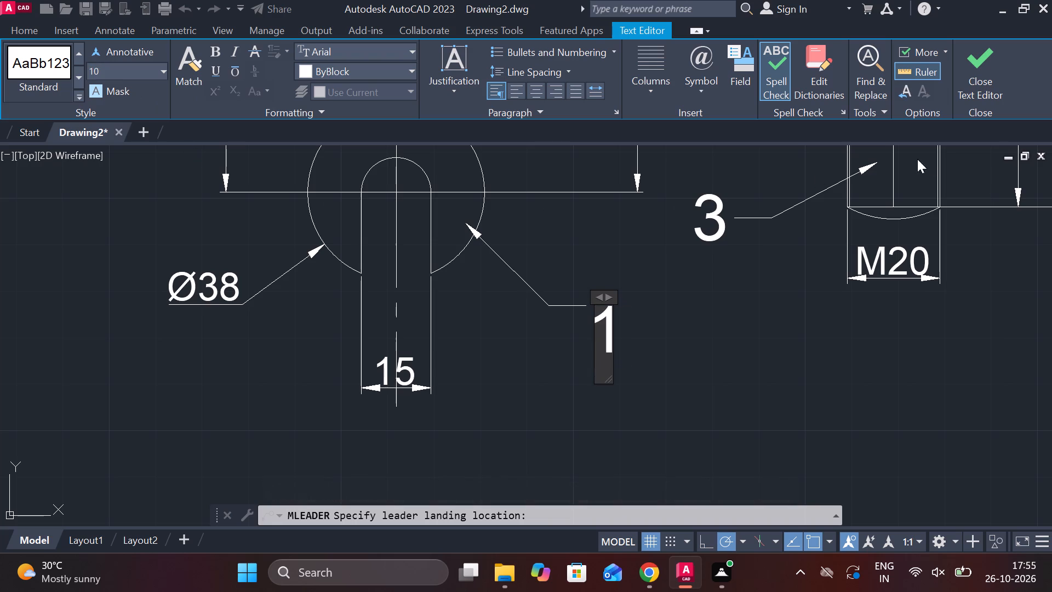
{"action": "left_click", "coordinate": [971, 71]}
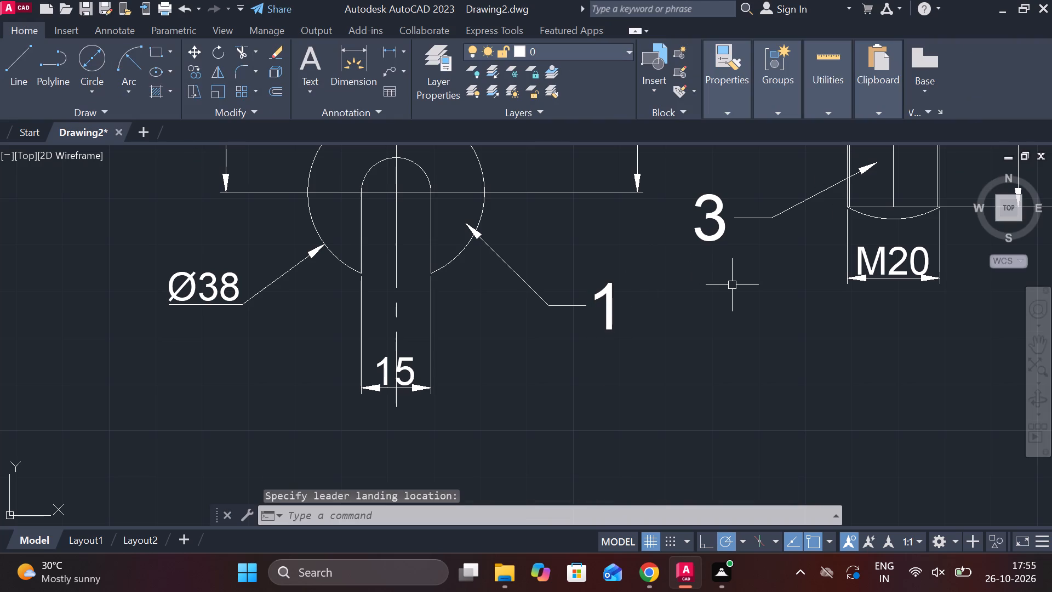
Add a multileader with text 7 at height 10, pointing to the right side of the top nut on the single stud assembly.
{"action": "scroll", "coordinate": [733, 285], "scroll_direction": "down", "scroll_amount": 2}
{"action": "middle_click_drag", "start_coordinate": [767, 277], "coordinate": [472, 466]}
{"action": "middle_click_drag", "start_coordinate": [523, 308], "coordinate": [522, 345]}
{"action": "scroll", "coordinate": [532, 283], "scroll_direction": "up", "scroll_amount": 2}
{"action": "middle_click_drag", "start_coordinate": [570, 286], "coordinate": [553, 395]}
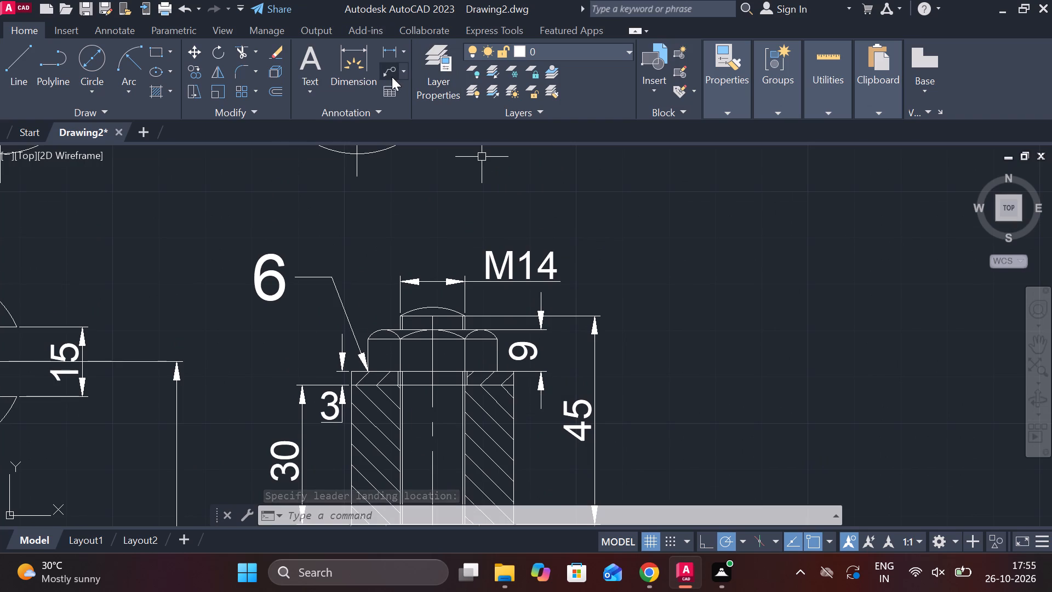
{"action": "left_click", "coordinate": [392, 77]}
{"action": "scroll", "coordinate": [529, 293], "scroll_direction": "up", "scroll_amount": 2}
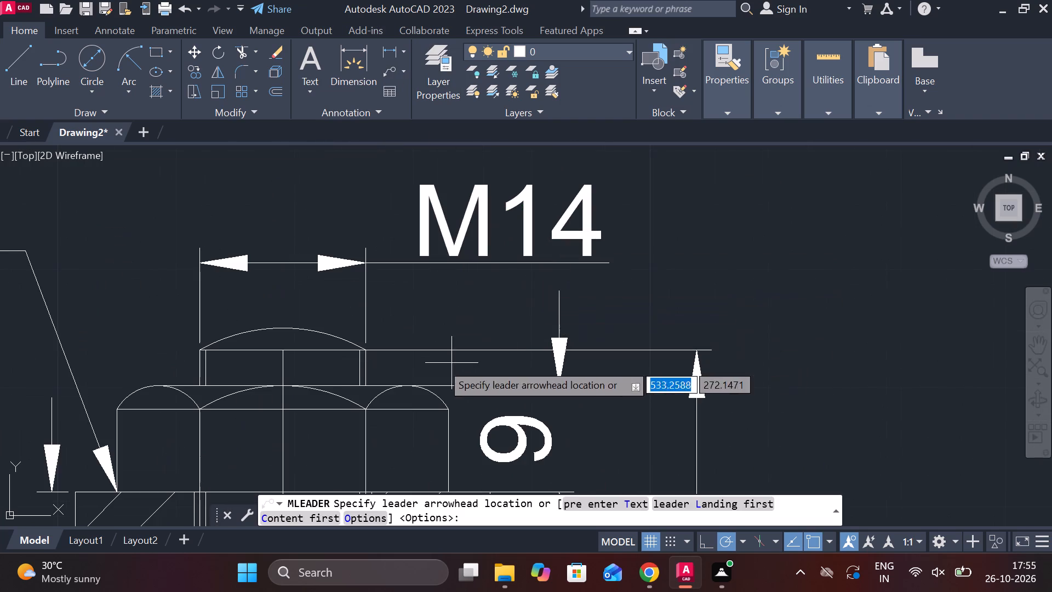
{"action": "middle_click_drag", "start_coordinate": [380, 368], "coordinate": [411, 325]}
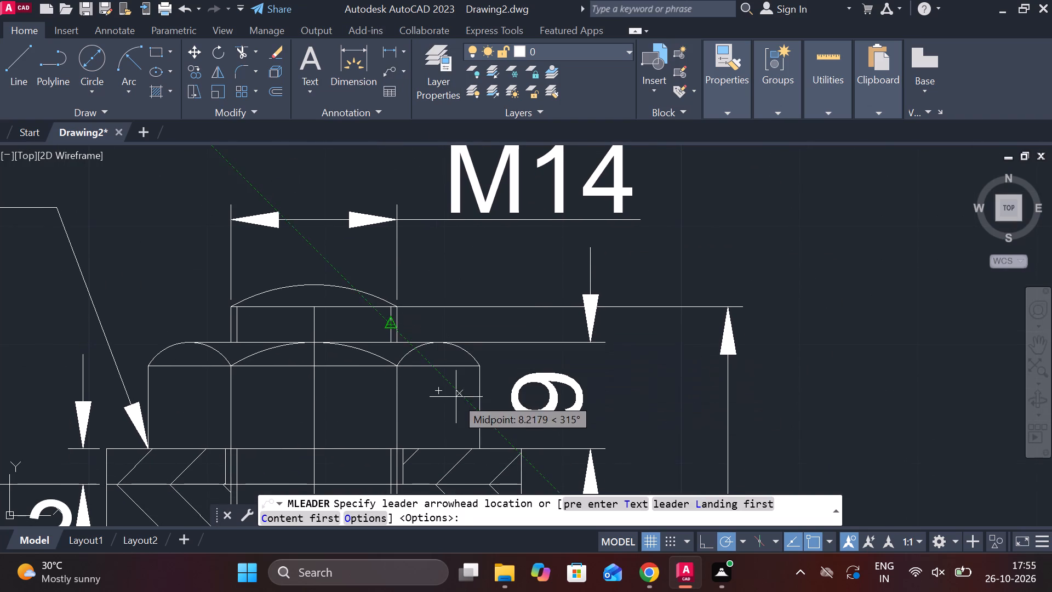
{"action": "left_click", "coordinate": [456, 397]}
{"action": "middle_click_drag", "start_coordinate": [741, 209], "coordinate": [688, 251]}
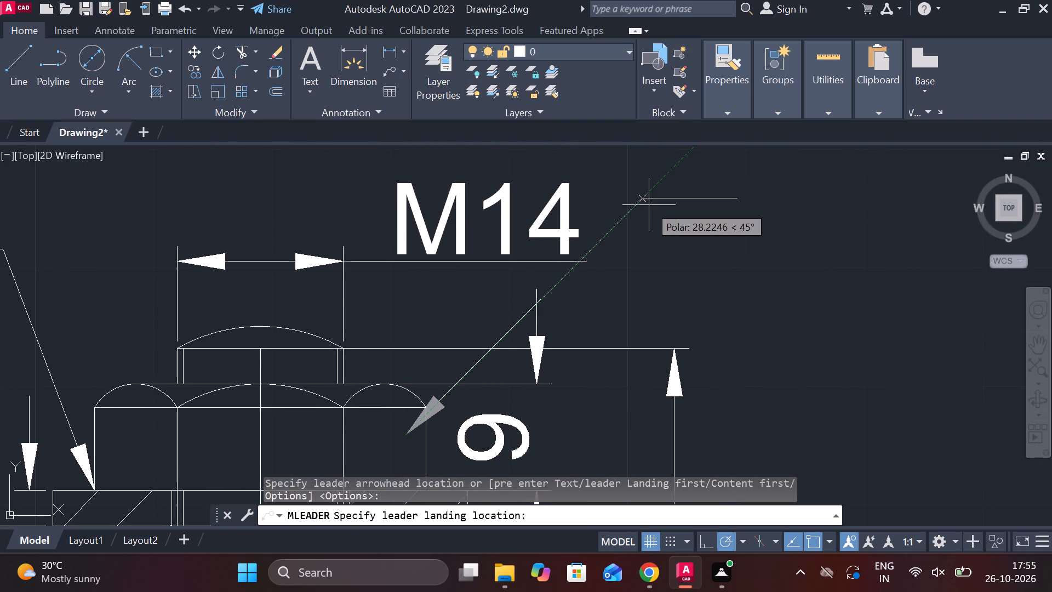
{"action": "left_click", "coordinate": [647, 228]}
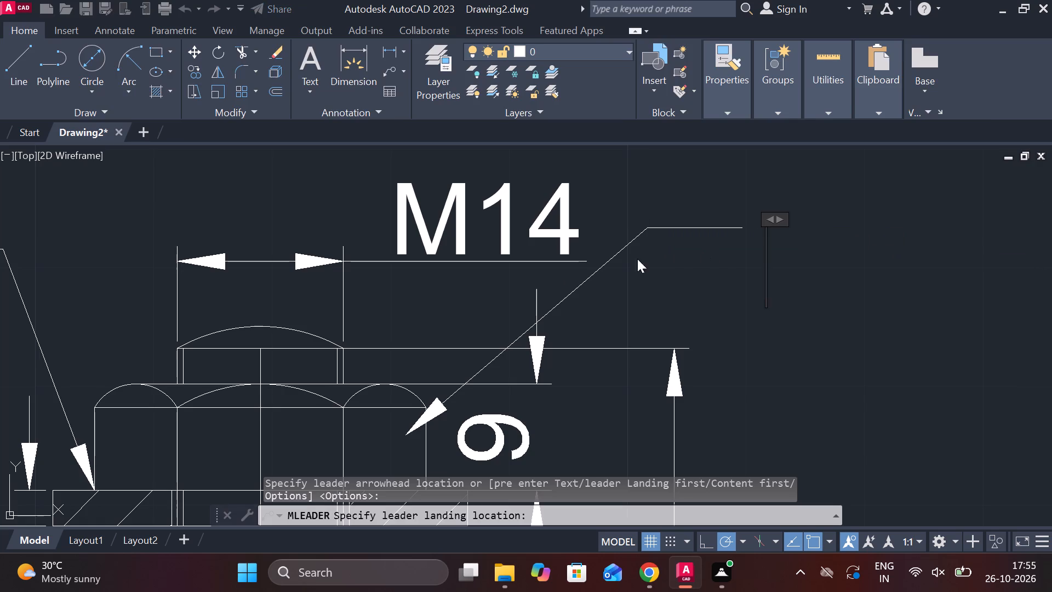
{"action": "left_click", "coordinate": [117, 69]}
{"action": "type", "text": "10"}
{"action": "key", "text": "Return"}
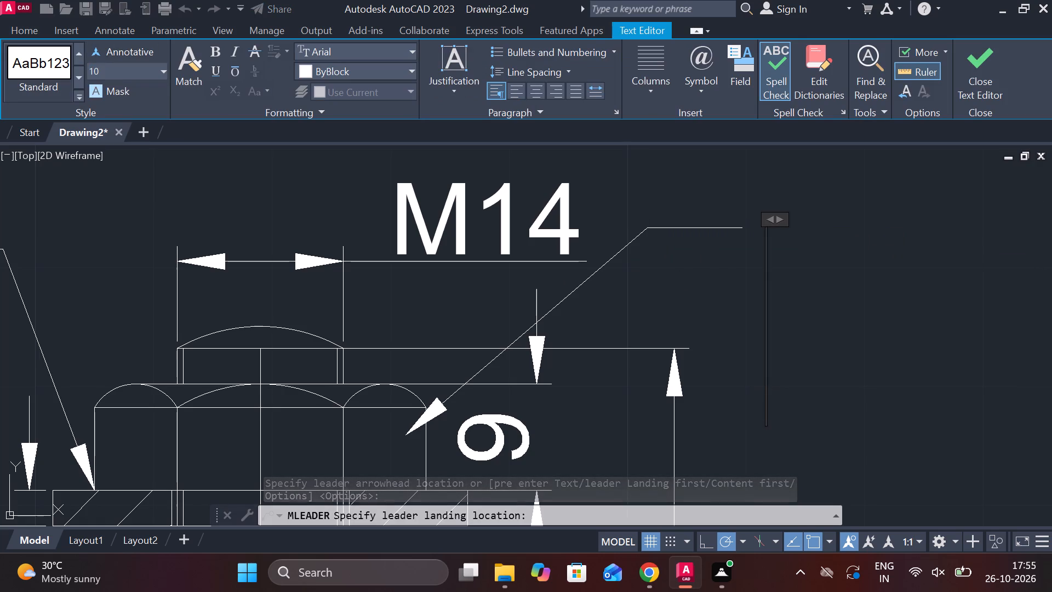
{"action": "key", "text": "7"}
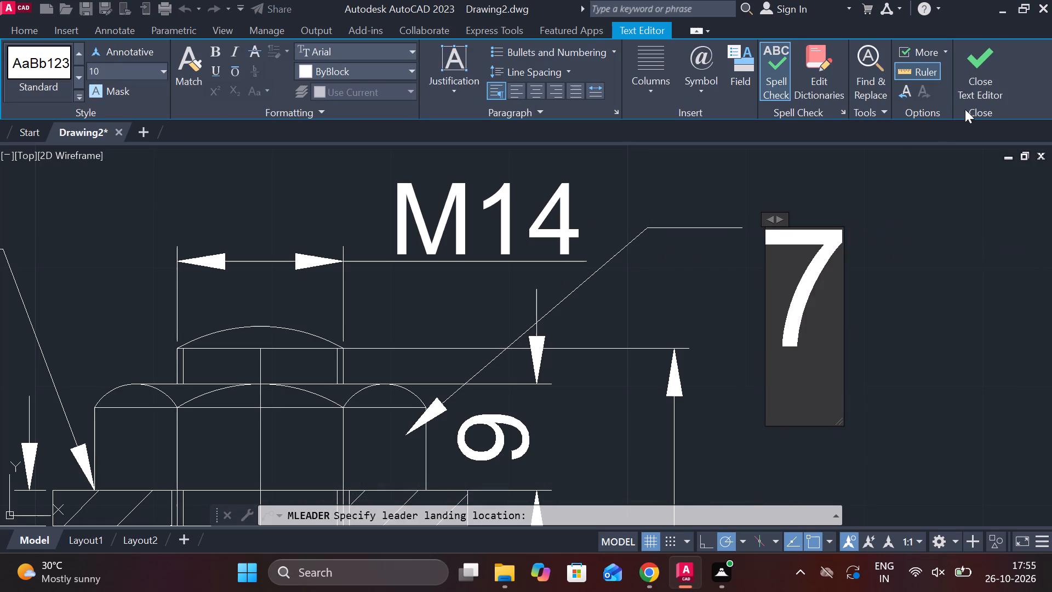
{"action": "left_click", "coordinate": [968, 53]}
Shift the single stud's 80 and 60 length dimensions outward so the 60 text clears the lower nut.
{"action": "scroll", "coordinate": [762, 293], "scroll_direction": "down", "scroll_amount": 2}
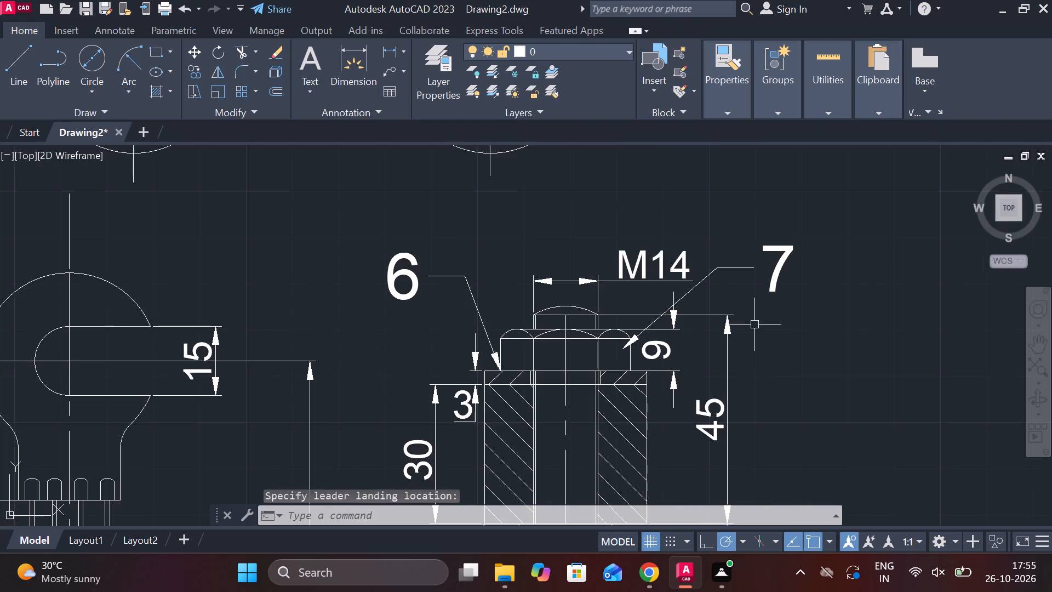
{"action": "scroll", "coordinate": [770, 351], "scroll_direction": "down", "scroll_amount": 1}
{"action": "middle_click_drag", "start_coordinate": [777, 355], "coordinate": [693, 130]}
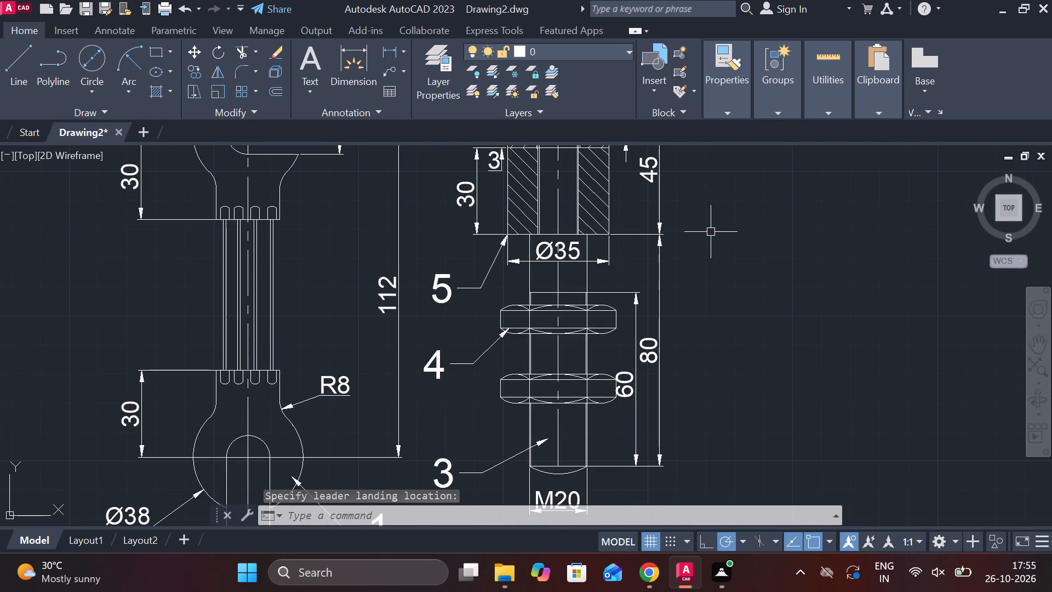
{"action": "scroll", "coordinate": [651, 373], "scroll_direction": "up", "scroll_amount": 1}
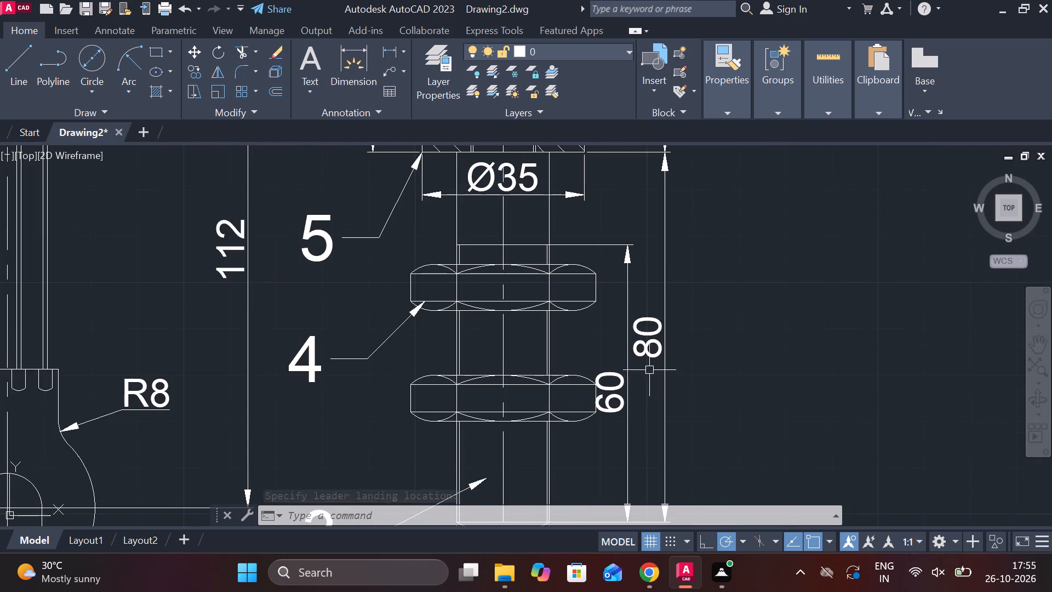
{"action": "left_click", "coordinate": [656, 333]}
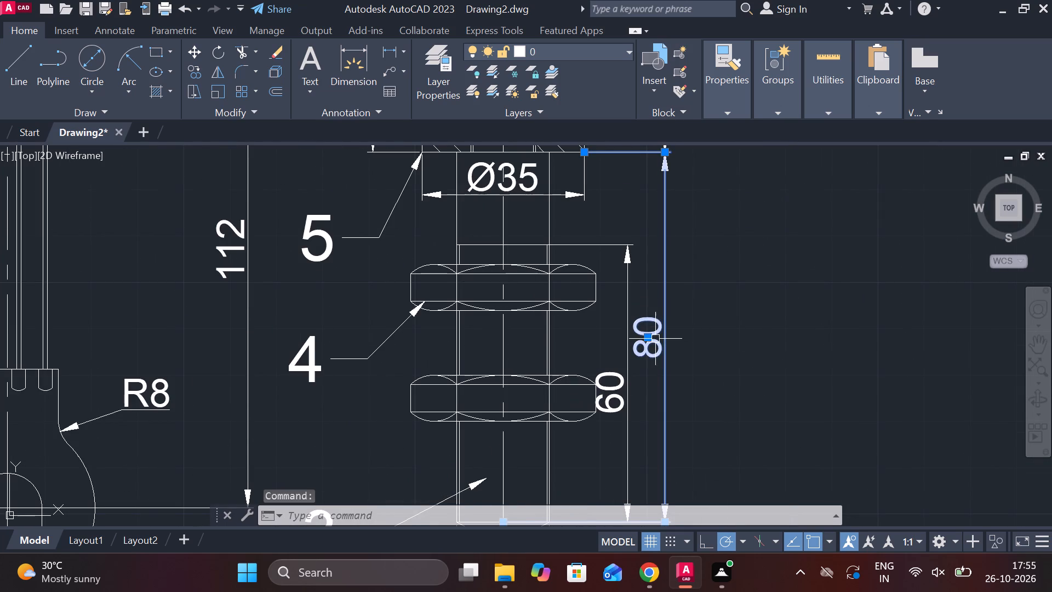
{"action": "left_click", "coordinate": [650, 337]}
{"action": "left_click", "coordinate": [691, 339]}
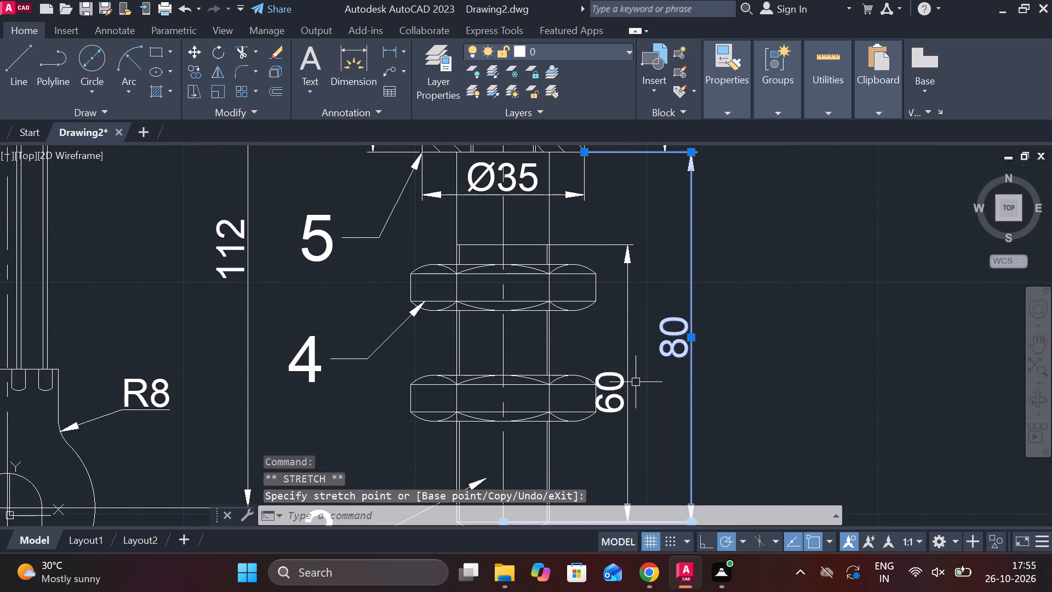
{"action": "left_click", "coordinate": [625, 393]}
{"action": "left_click", "coordinate": [628, 392]}
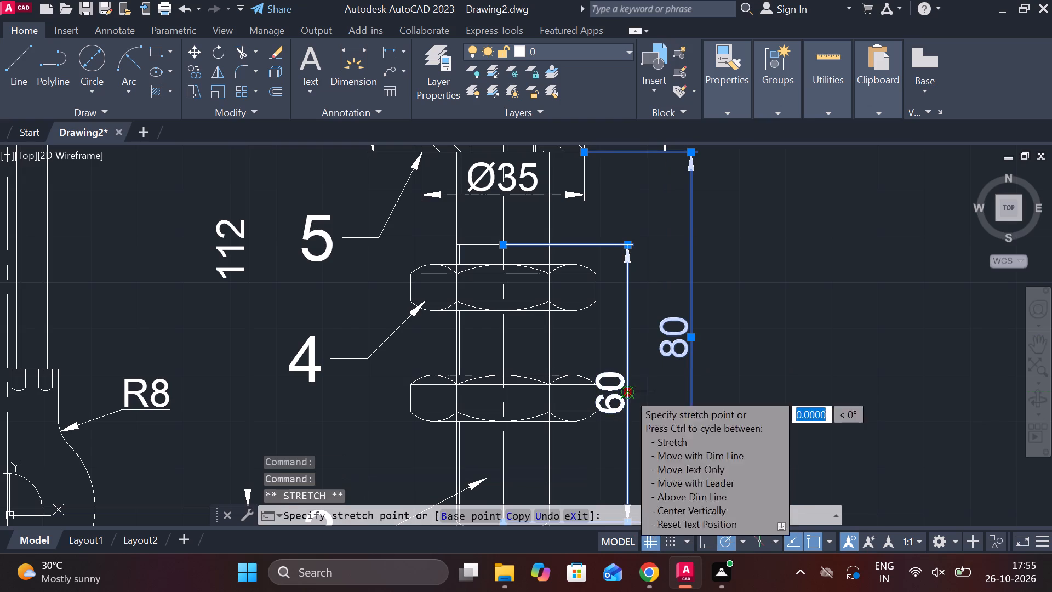
{"action": "left_click", "coordinate": [637, 396]}
{"action": "key", "text": "Escape"}
Erase the eight extra vertical lines through the outer faces of the four lower nuts on the two-stud plate assembly.
{"action": "scroll", "coordinate": [820, 384], "scroll_direction": "down", "scroll_amount": 1}
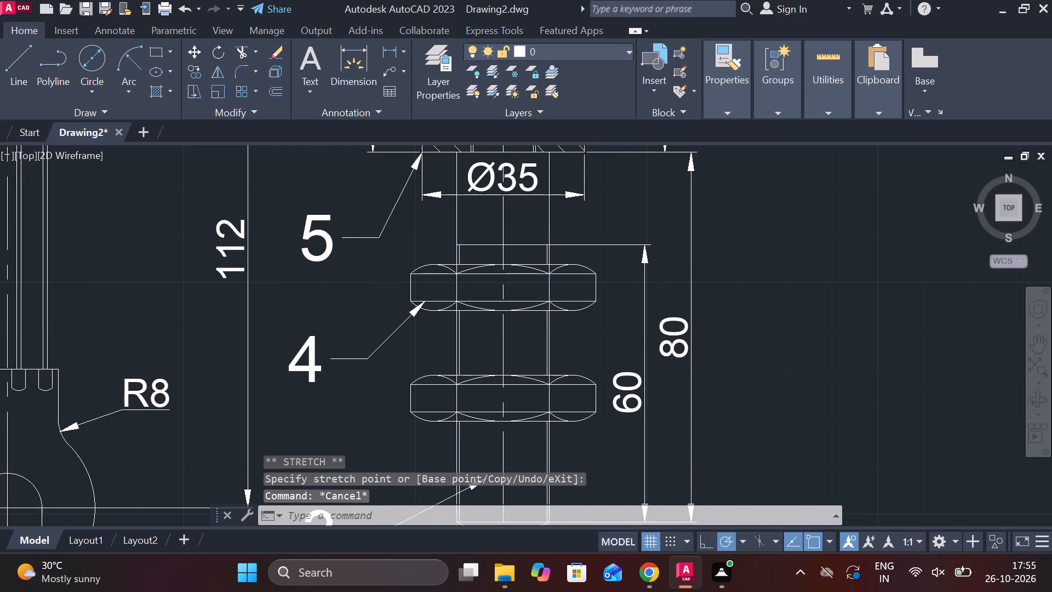
{"action": "middle_click_drag", "start_coordinate": [829, 388], "coordinate": [806, 362]}
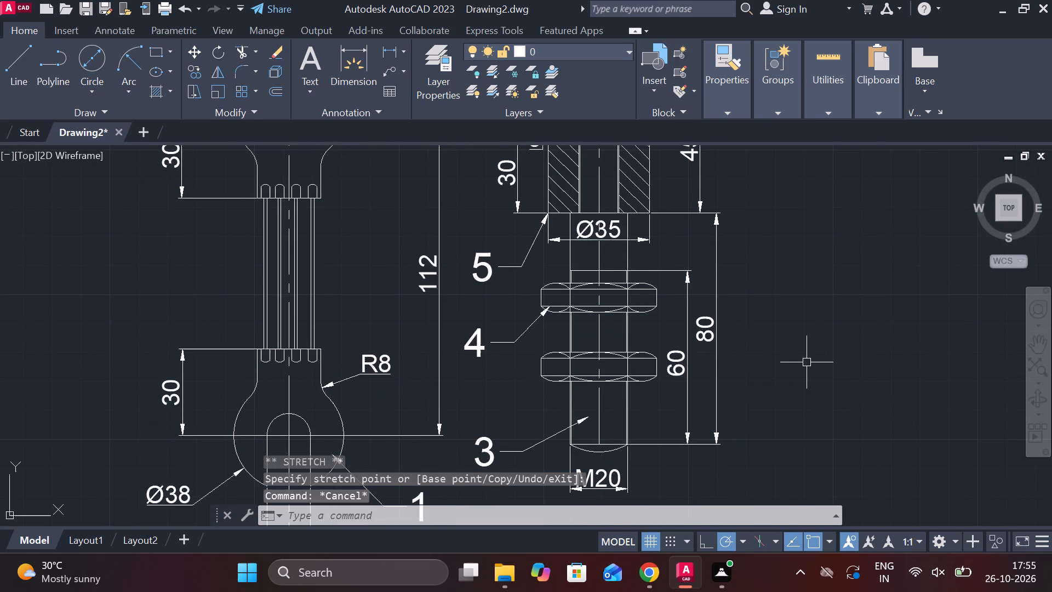
{"action": "scroll", "coordinate": [719, 352], "scroll_direction": "down", "scroll_amount": 1}
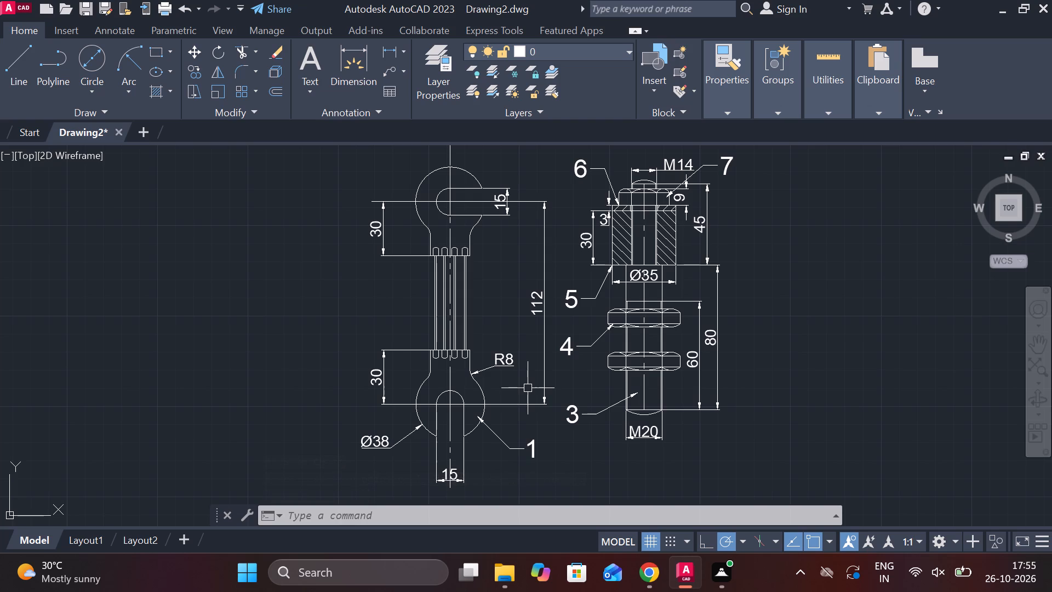
{"action": "middle_click_drag", "start_coordinate": [531, 390], "coordinate": [413, 510]}
{"action": "middle_click_drag", "start_coordinate": [438, 376], "coordinate": [438, 379]}
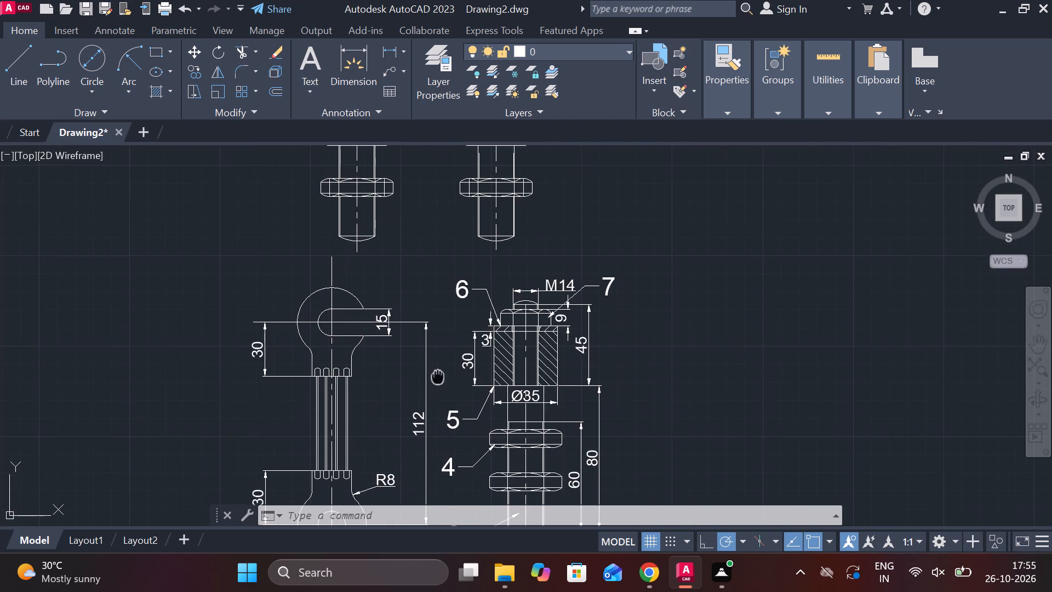
{"action": "middle_click_drag", "start_coordinate": [438, 379], "coordinate": [441, 517]}
{"action": "middle_click_drag", "start_coordinate": [427, 254], "coordinate": [407, 363]}
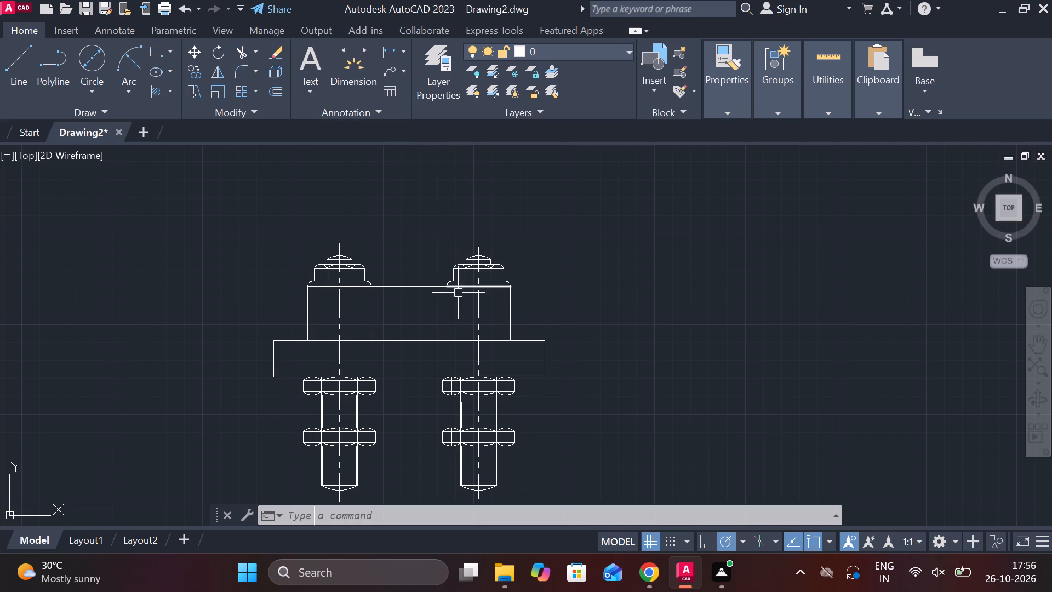
{"action": "middle_click_drag", "start_coordinate": [510, 332], "coordinate": [496, 331]}
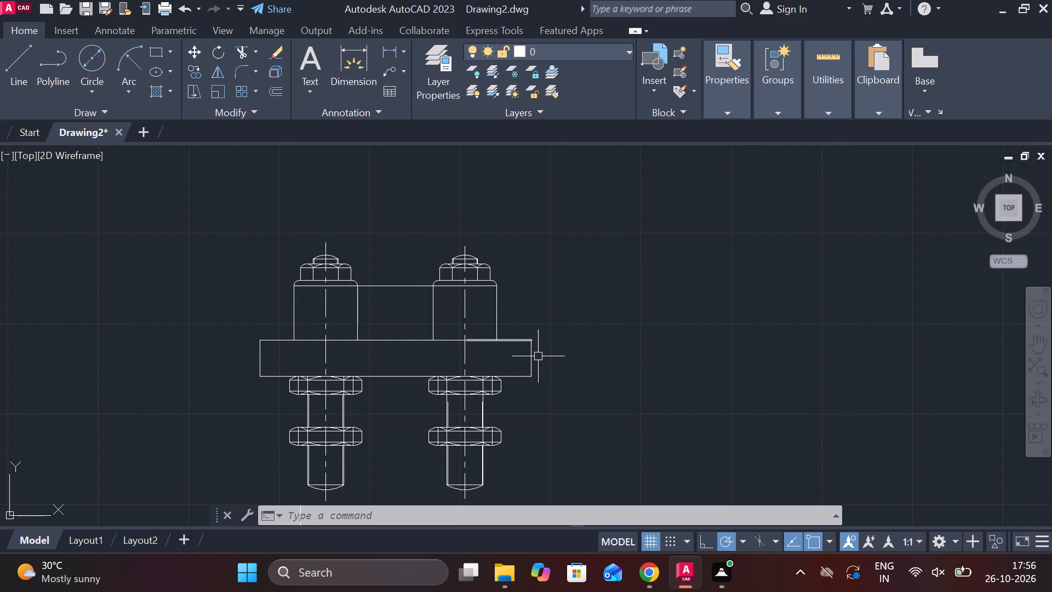
{"action": "scroll", "coordinate": [483, 377], "scroll_direction": "up", "scroll_amount": 2}
{"action": "middle_click_drag", "start_coordinate": [524, 397], "coordinate": [684, 371]}
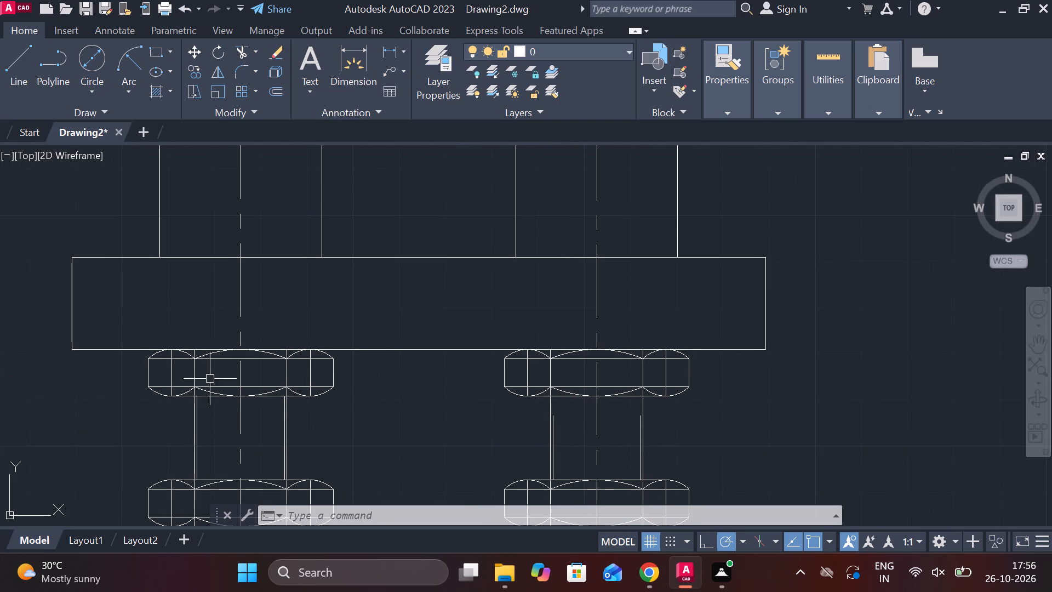
{"action": "scroll", "coordinate": [182, 373], "scroll_direction": "up", "scroll_amount": 3}
{"action": "middle_click", "coordinate": [182, 373]}
{"action": "left_click_drag", "start_coordinate": [131, 360], "coordinate": [138, 360]}
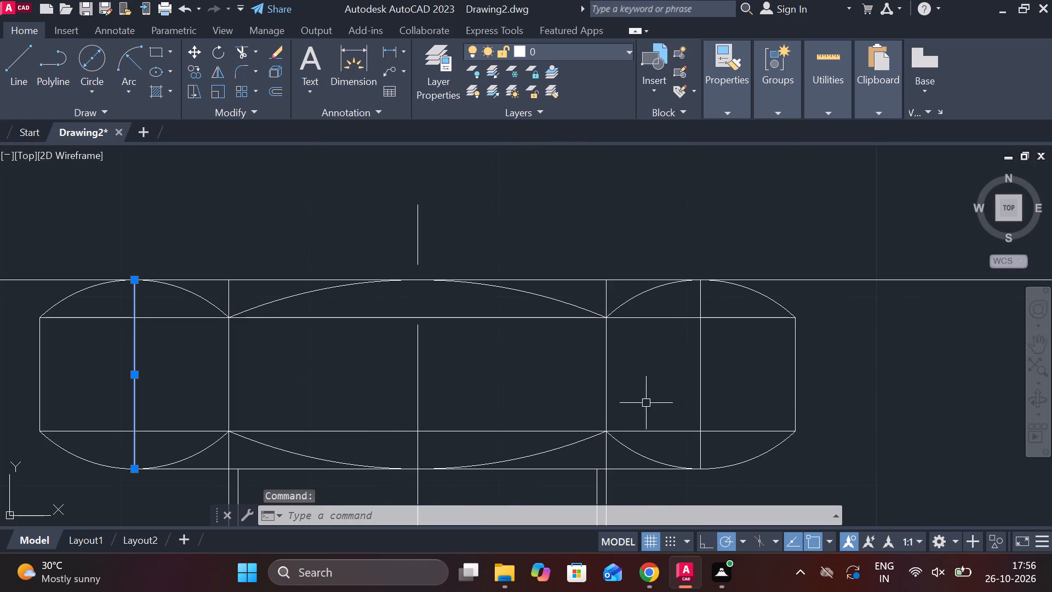
{"action": "left_click", "coordinate": [708, 361]}
{"action": "left_click", "coordinate": [696, 365]}
{"action": "scroll", "coordinate": [708, 380], "scroll_direction": "down", "scroll_amount": 2}
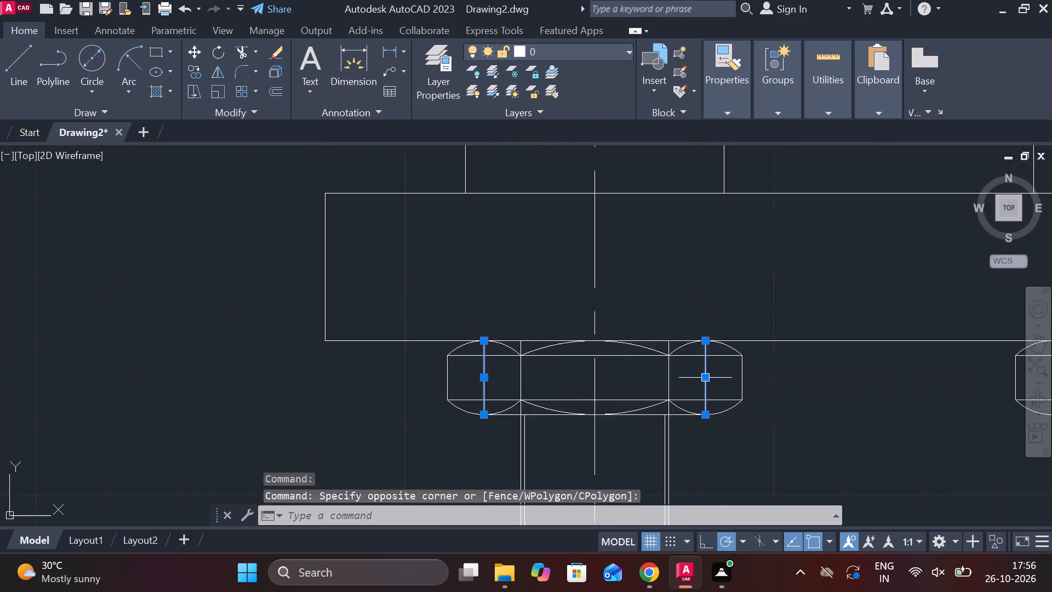
{"action": "scroll", "coordinate": [708, 380], "scroll_direction": "down", "scroll_amount": 1}
{"action": "middle_click_drag", "start_coordinate": [726, 414], "coordinate": [685, 253]}
{"action": "left_click", "coordinate": [665, 351]}
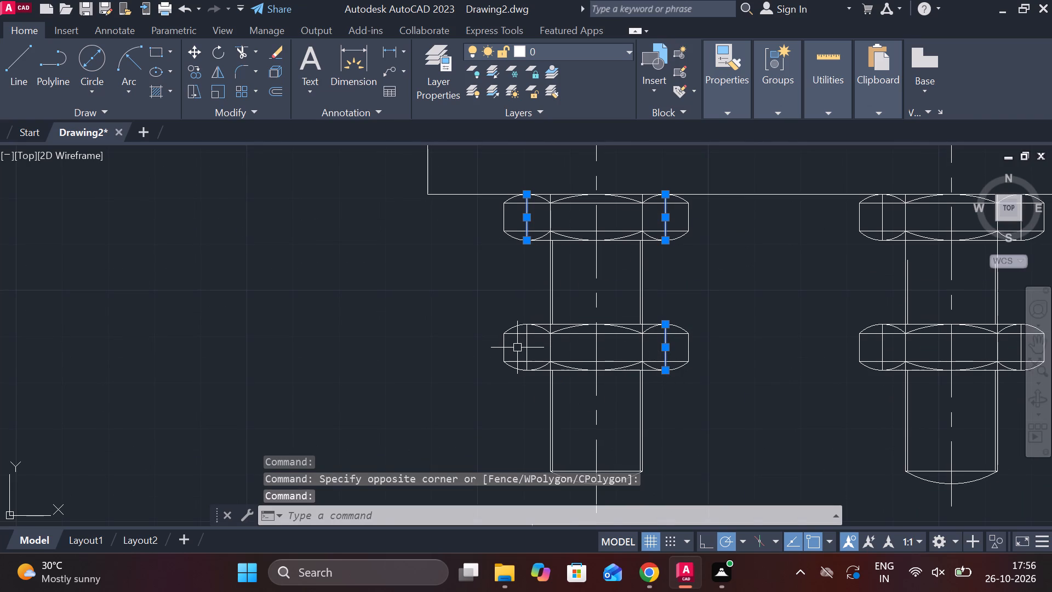
{"action": "left_click", "coordinate": [524, 348]}
{"action": "middle_click_drag", "start_coordinate": [769, 371], "coordinate": [594, 372]}
{"action": "scroll", "coordinate": [650, 367], "scroll_direction": "up", "scroll_amount": 1}
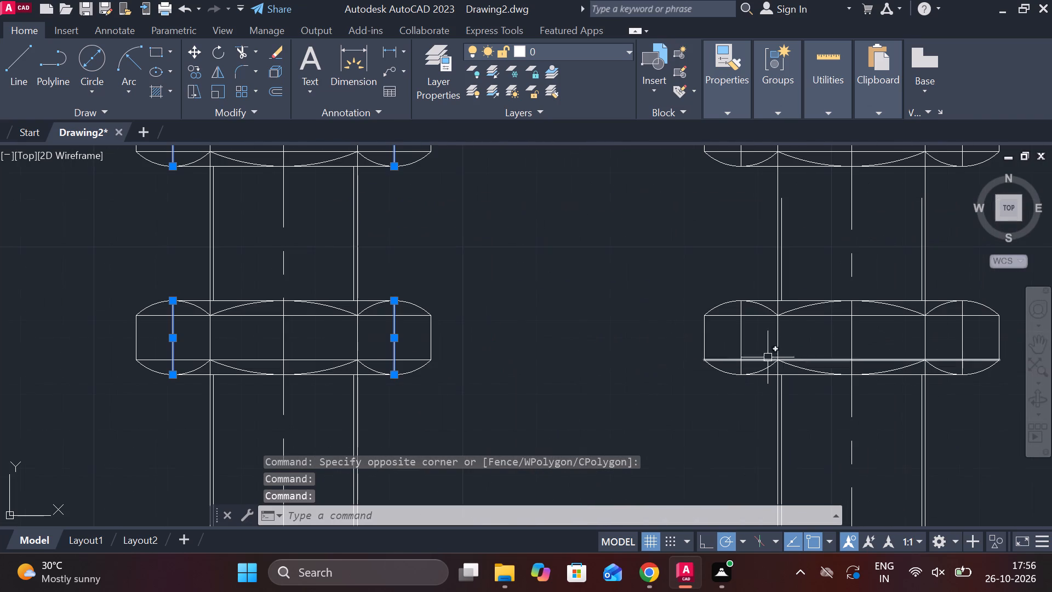
{"action": "left_click", "coordinate": [740, 341]}
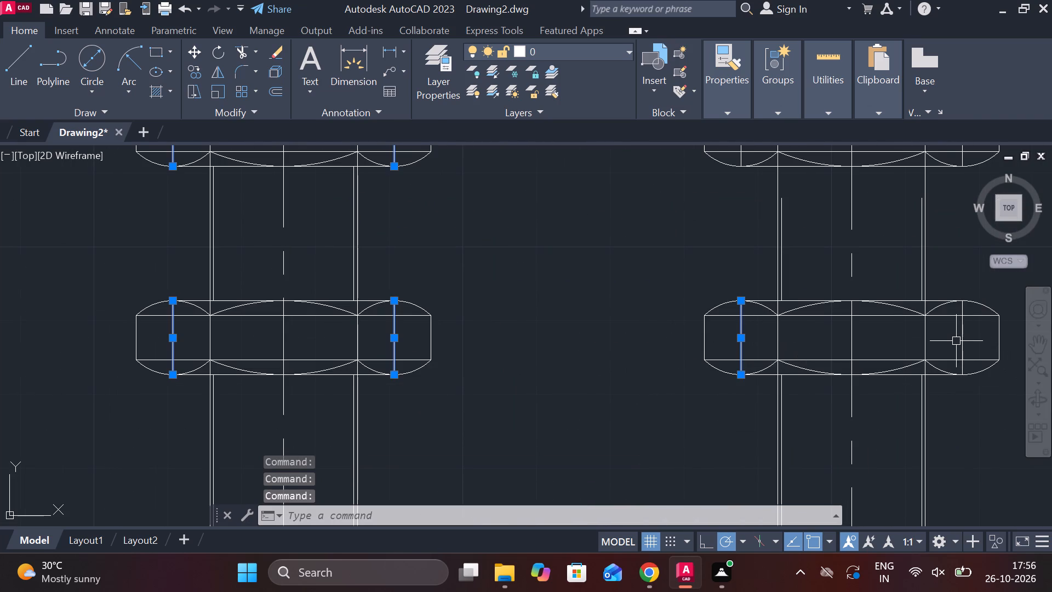
{"action": "left_click", "coordinate": [965, 334]}
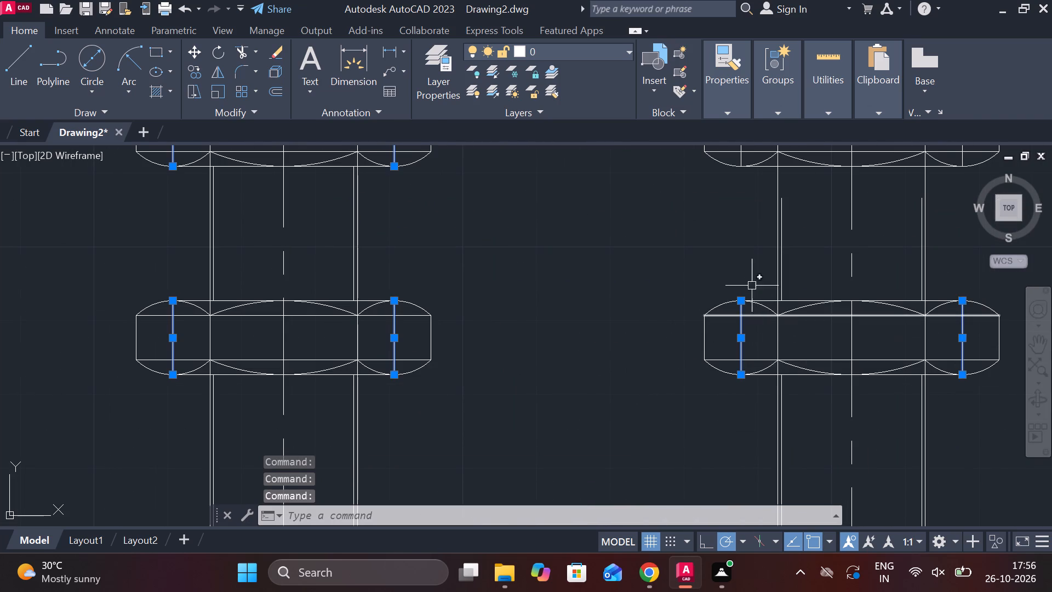
{"action": "middle_click_drag", "start_coordinate": [751, 283], "coordinate": [646, 453]}
{"action": "left_click_drag", "start_coordinate": [634, 306], "coordinate": [665, 325]}
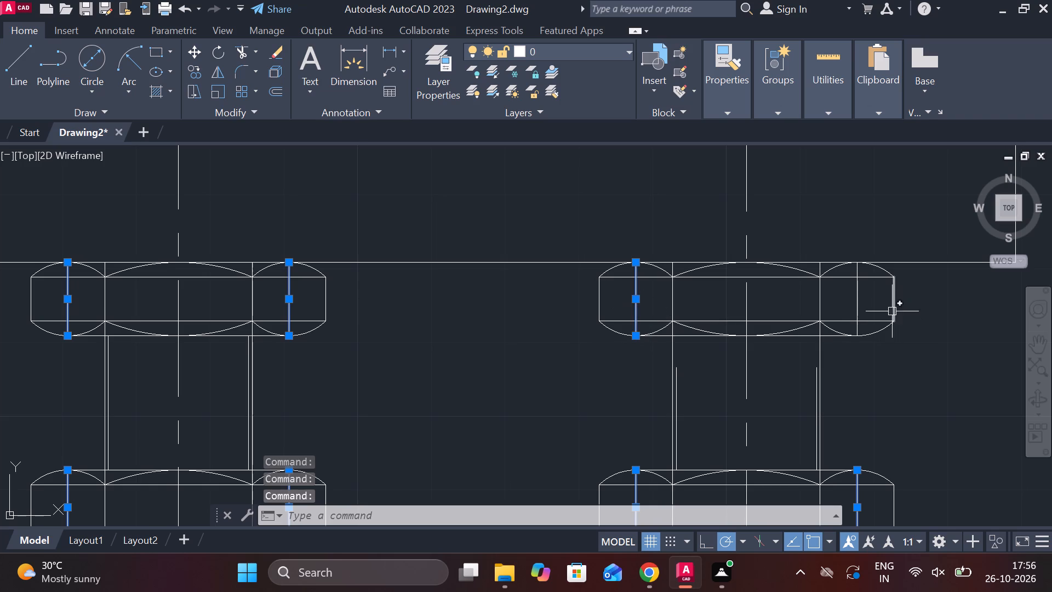
{"action": "left_click", "coordinate": [858, 302]}
{"action": "key", "text": "e"}
{"action": "key", "text": "Return"}
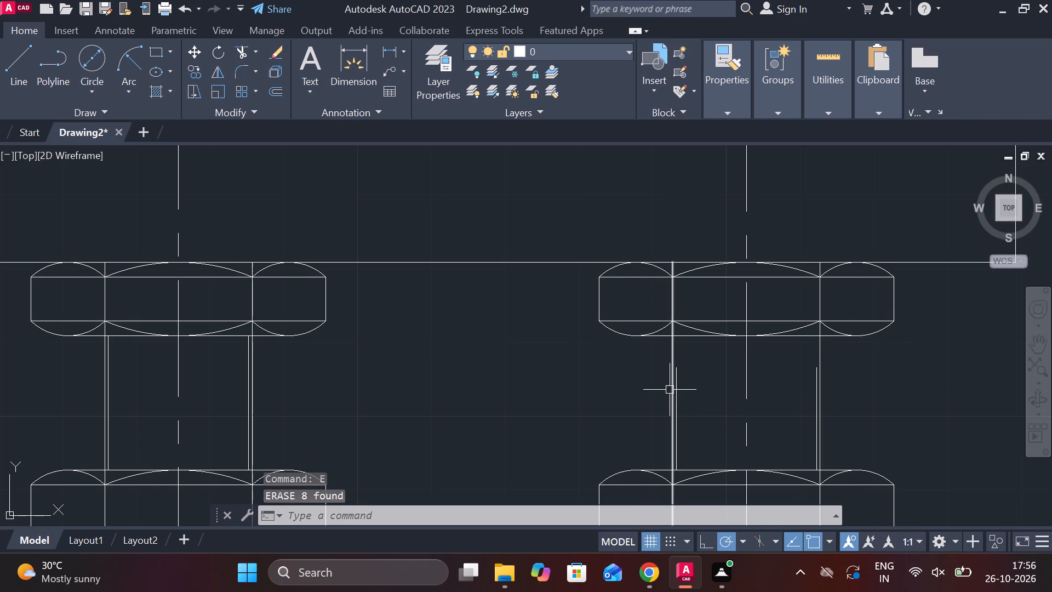
Extend both inner thread lines of the right stud up to the underside of the nut beneath the plate.
{"action": "scroll", "coordinate": [701, 413], "scroll_direction": "up", "scroll_amount": 2}
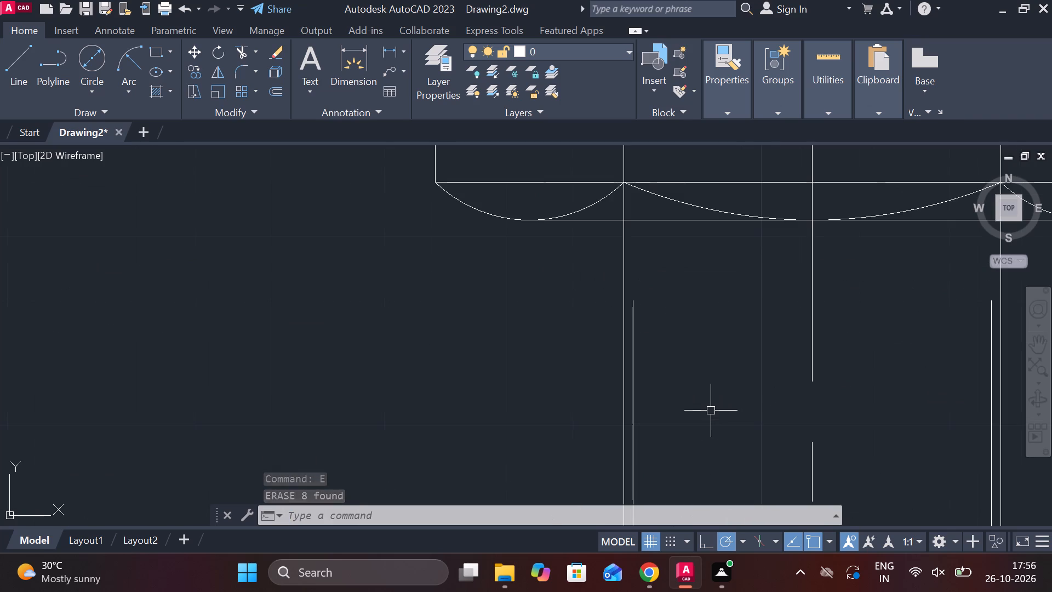
{"action": "type", "text": "EX"}
{"action": "key", "text": "space"}
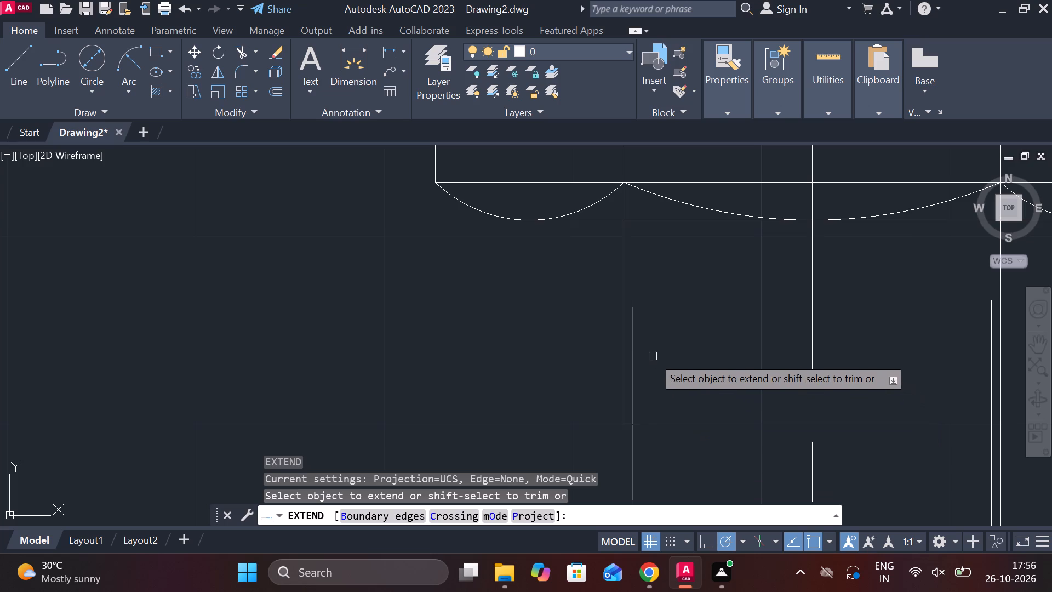
{"action": "left_click", "coordinate": [636, 349]}
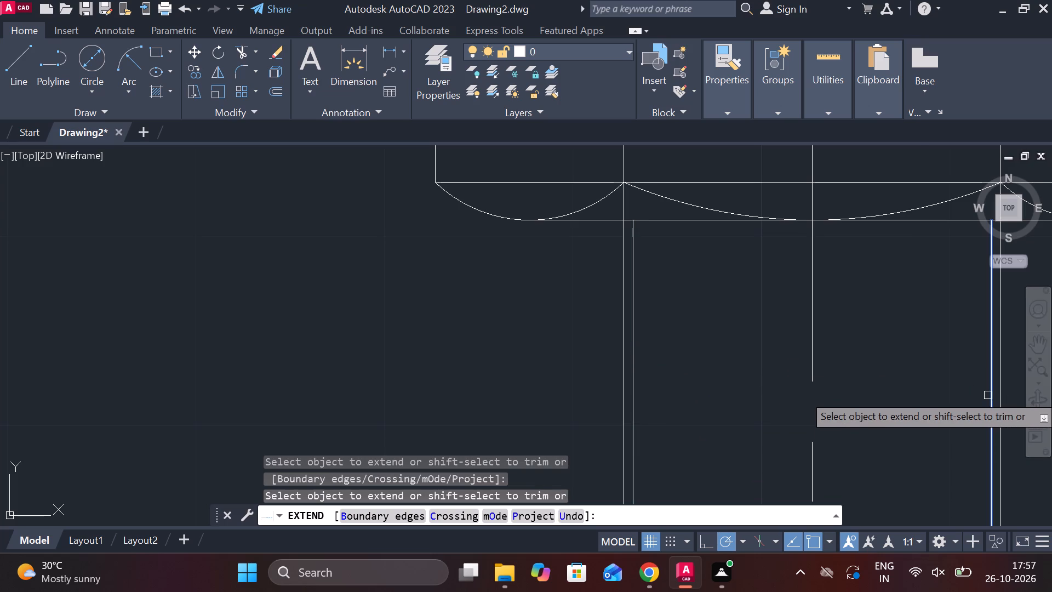
{"action": "left_click", "coordinate": [988, 394]}
{"action": "scroll", "coordinate": [988, 394], "scroll_direction": "down", "scroll_amount": 2}
{"action": "middle_click_drag", "start_coordinate": [368, 395], "coordinate": [463, 170]}
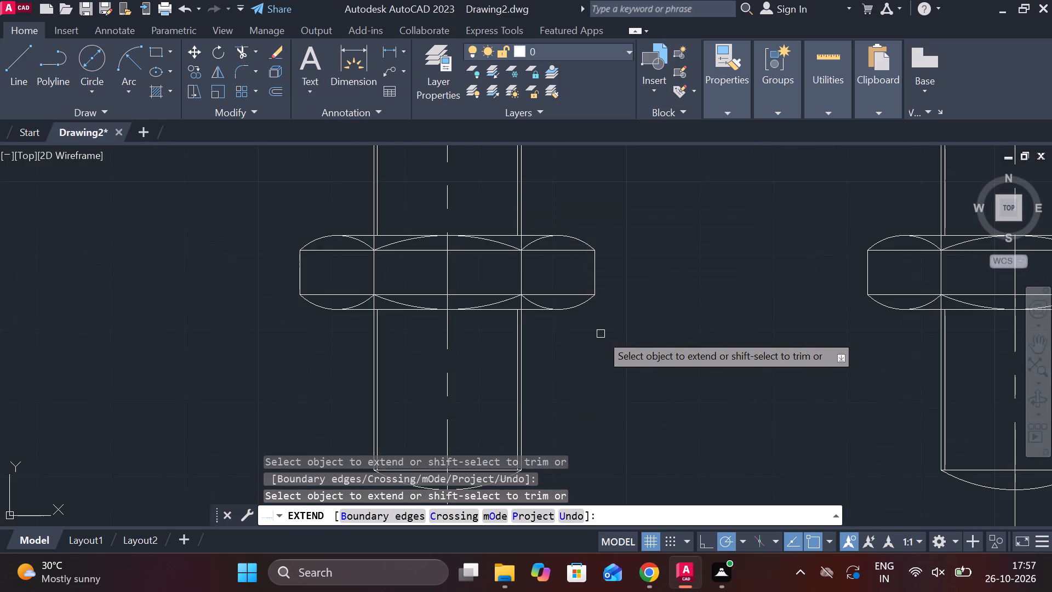
{"action": "scroll", "coordinate": [601, 334], "scroll_direction": "down", "scroll_amount": 1}
{"action": "key", "text": "Escape"}
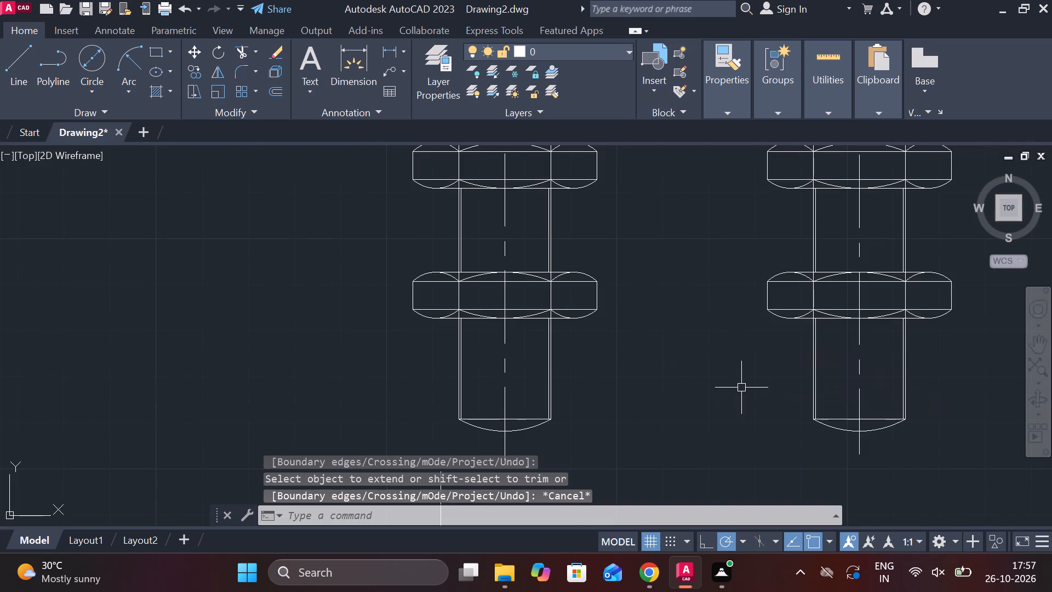
Add a multileader reading FUSE PLATE at text height 10, pointing to the top line between the two studs.
{"action": "scroll", "coordinate": [722, 380], "scroll_direction": "down", "scroll_amount": 1}
{"action": "middle_click_drag", "start_coordinate": [714, 369], "coordinate": [712, 369]}
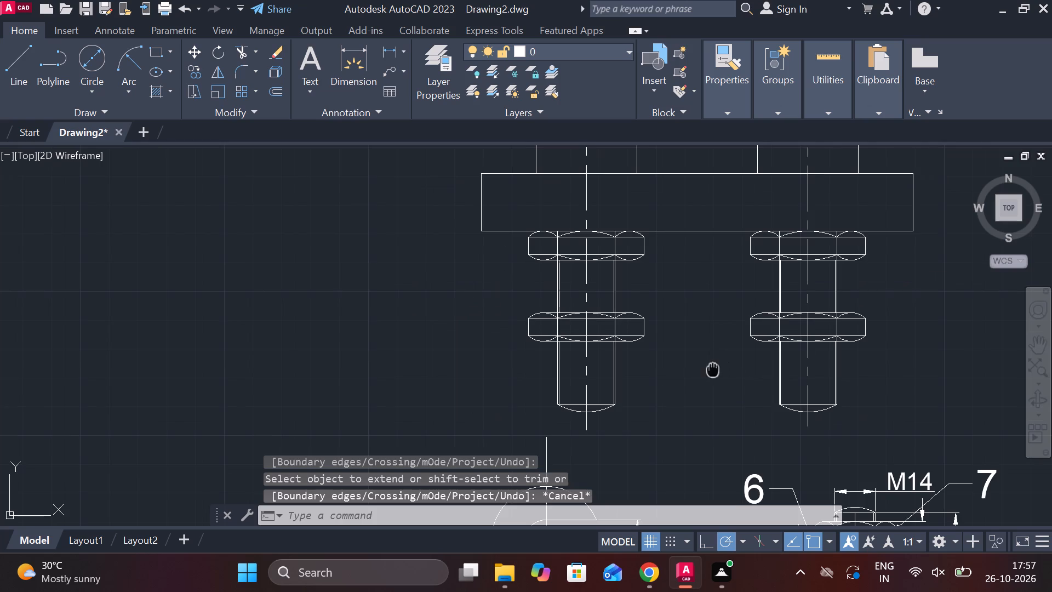
{"action": "middle_click_drag", "start_coordinate": [712, 369], "coordinate": [616, 375]}
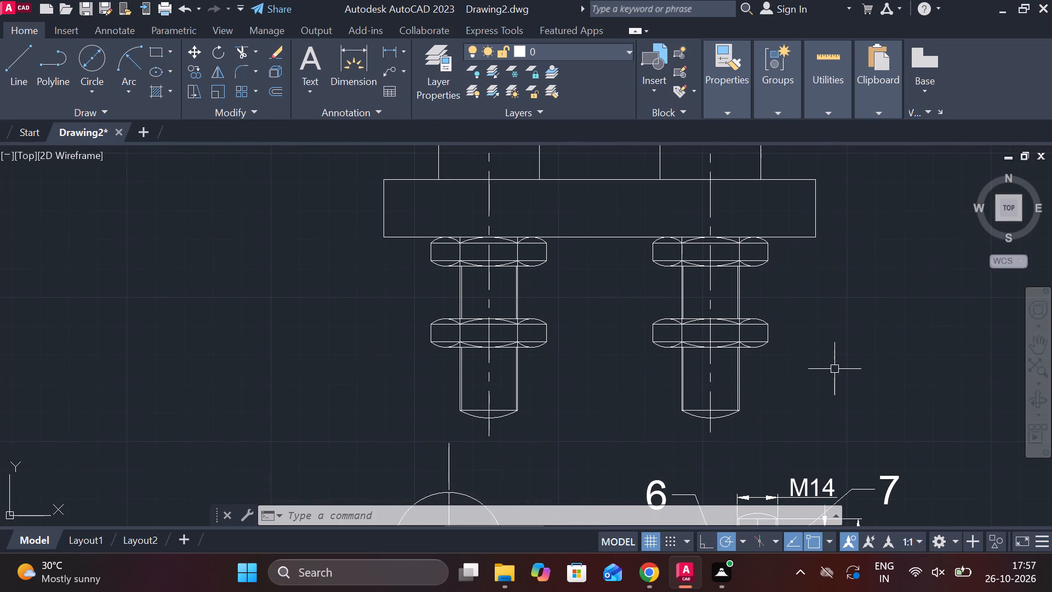
{"action": "scroll", "coordinate": [756, 321], "scroll_direction": "down", "scroll_amount": 1}
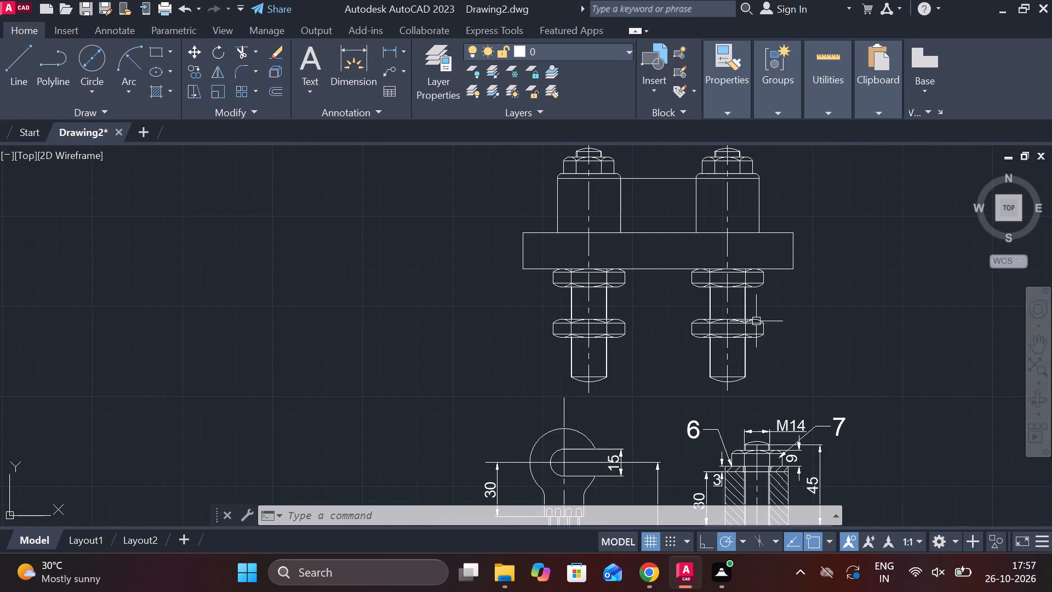
{"action": "middle_click_drag", "start_coordinate": [786, 318], "coordinate": [710, 368]}
{"action": "scroll", "coordinate": [717, 368], "scroll_direction": "down", "scroll_amount": 1}
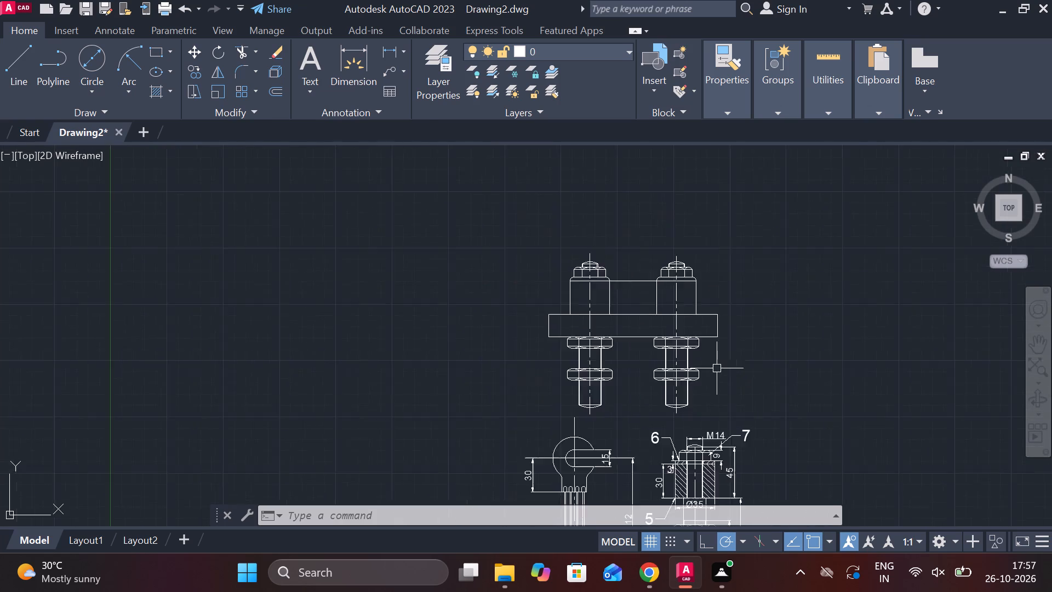
{"action": "middle_click_drag", "start_coordinate": [803, 384], "coordinate": [708, 399]}
{"action": "scroll", "coordinate": [415, 170], "scroll_direction": "up", "scroll_amount": 1}
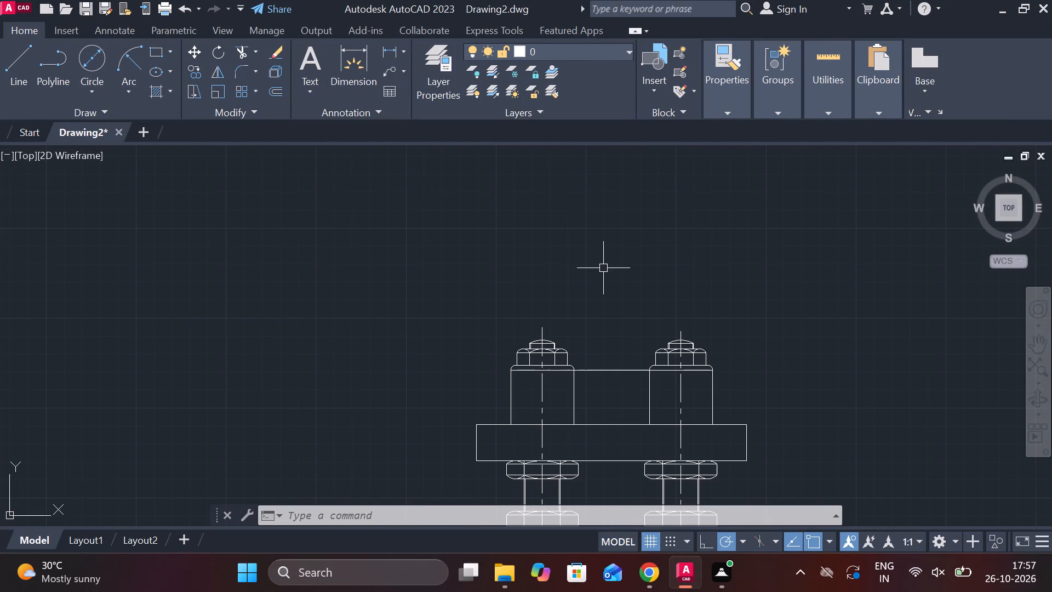
{"action": "middle_click_drag", "start_coordinate": [600, 266], "coordinate": [527, 274]}
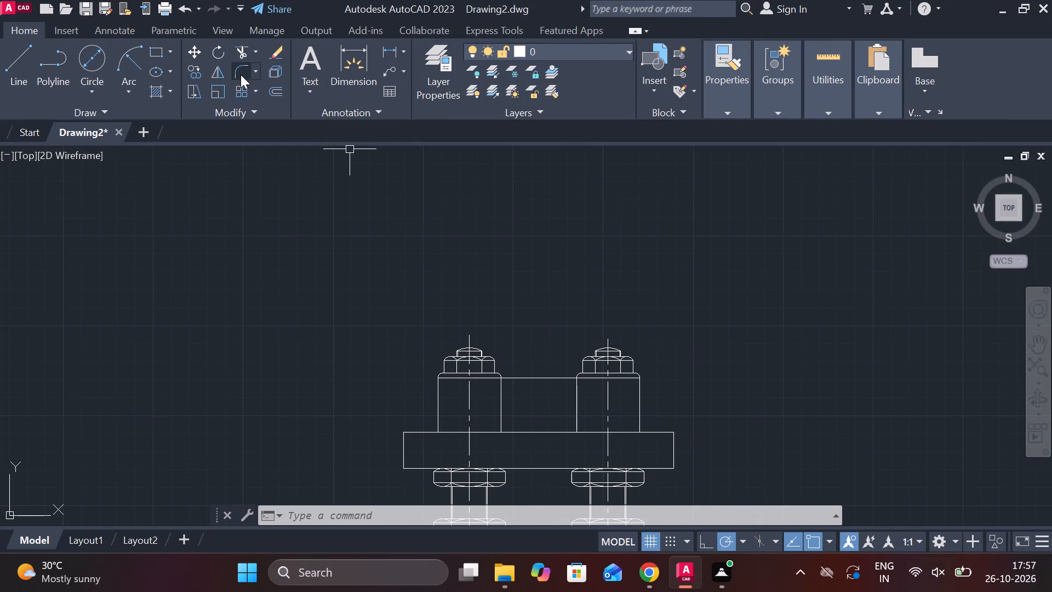
{"action": "left_click", "coordinate": [386, 71]}
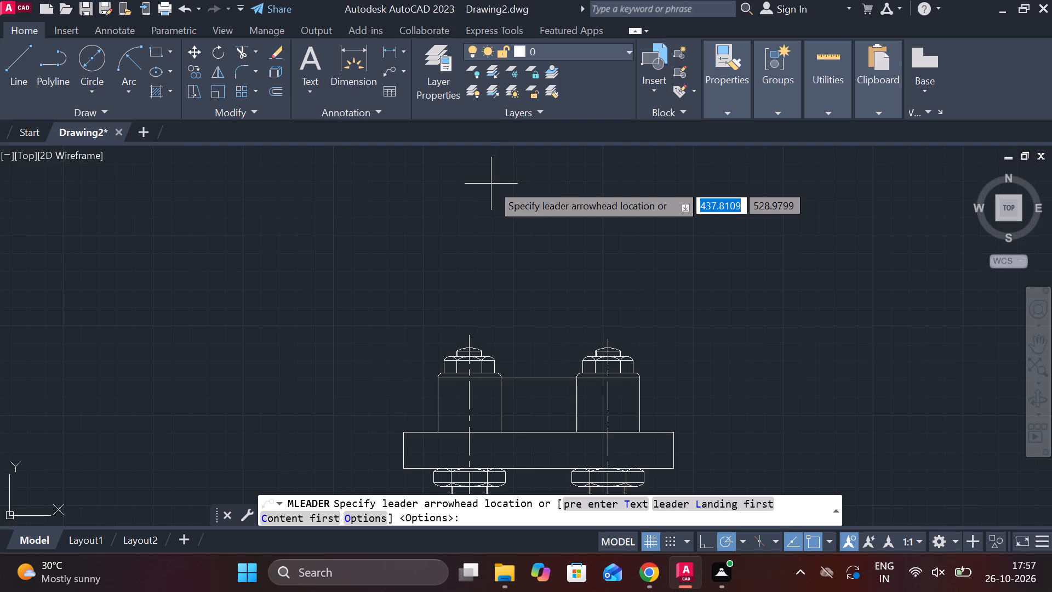
{"action": "scroll", "coordinate": [517, 316], "scroll_direction": "up", "scroll_amount": 3}
{"action": "middle_click_drag", "start_coordinate": [477, 386], "coordinate": [512, 259]}
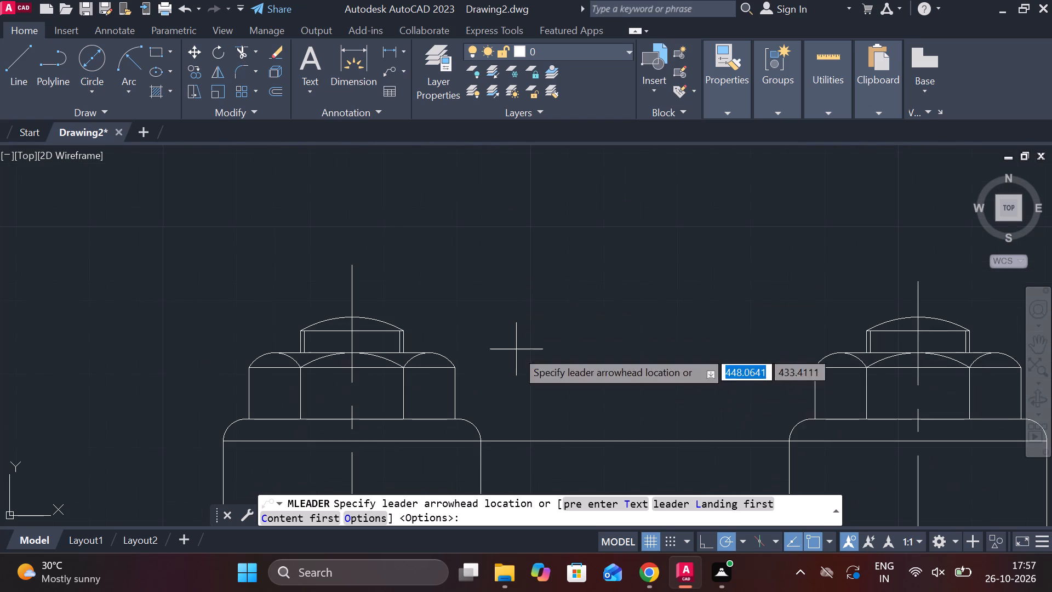
{"action": "left_click_drag", "start_coordinate": [528, 436], "coordinate": [528, 424]}
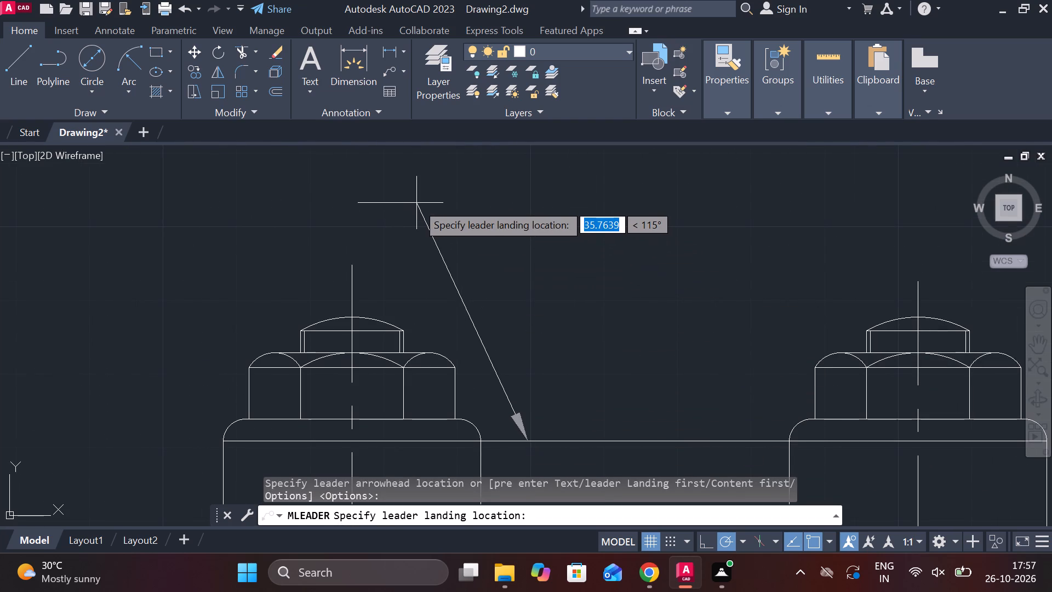
{"action": "left_click", "coordinate": [416, 203]}
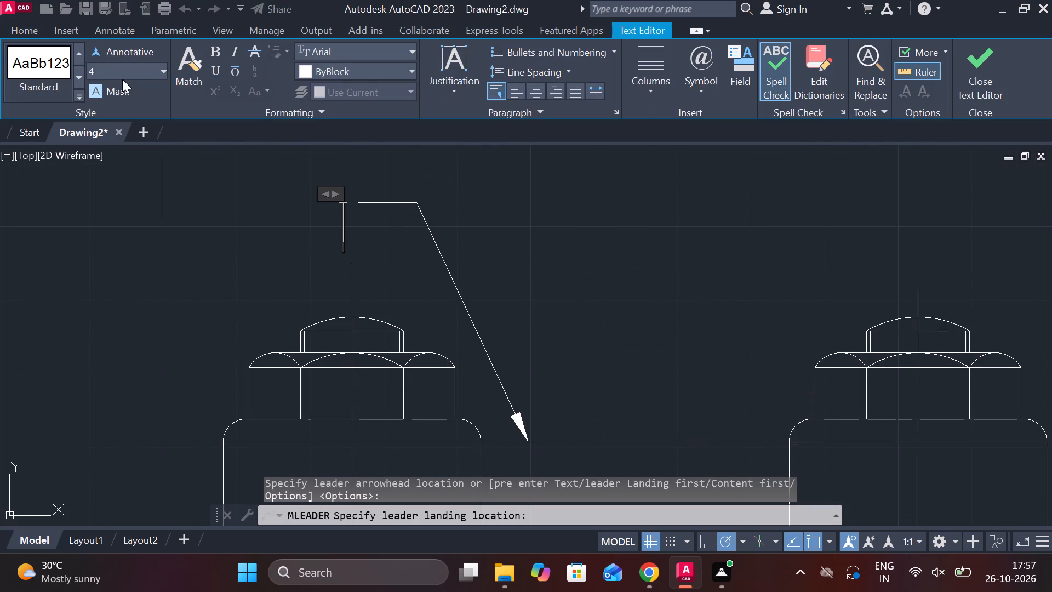
{"action": "left_click", "coordinate": [123, 72]}
{"action": "type", "text": "10"}
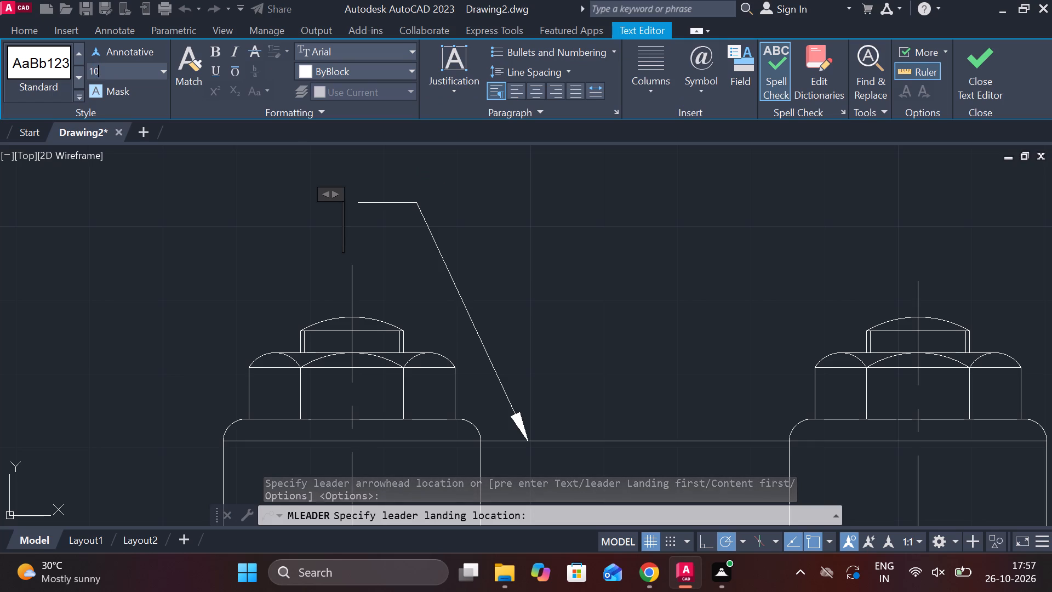
{"action": "key", "text": "Return"}
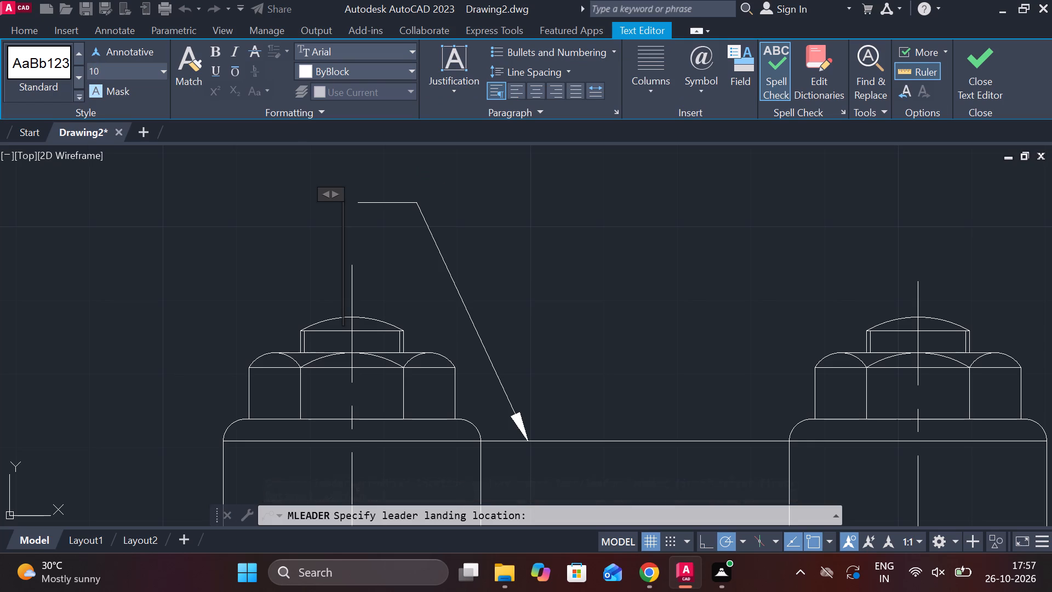
{"action": "type", "text": "FY"}
{"action": "key", "text": "BackSpace"}
{"action": "type", "text": "USE"}
{"action": "key", "text": "space"}
{"action": "type", "text": "PLATE"}
{"action": "left_click", "coordinate": [993, 69]}
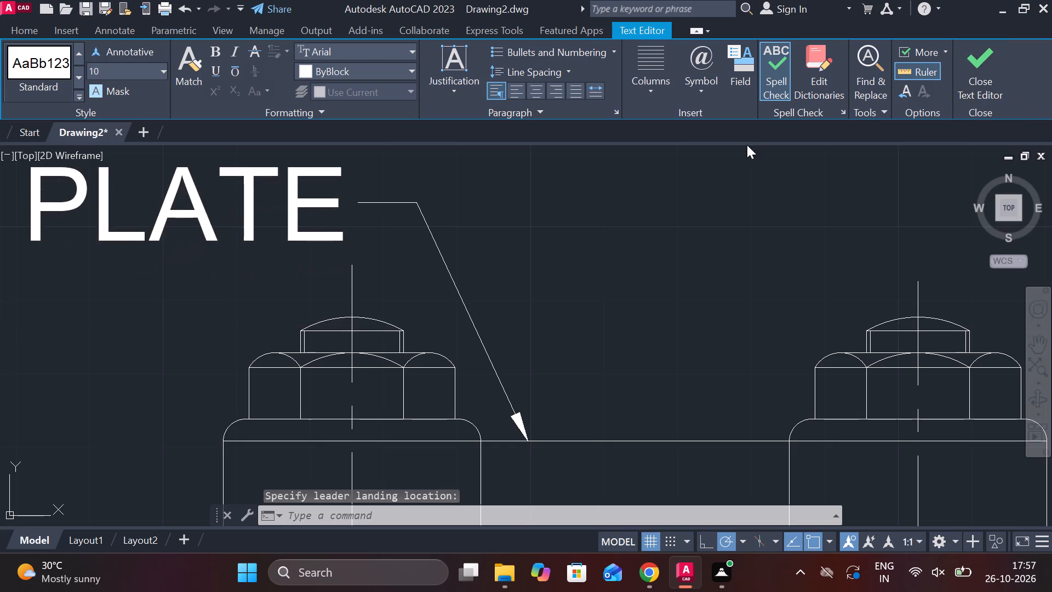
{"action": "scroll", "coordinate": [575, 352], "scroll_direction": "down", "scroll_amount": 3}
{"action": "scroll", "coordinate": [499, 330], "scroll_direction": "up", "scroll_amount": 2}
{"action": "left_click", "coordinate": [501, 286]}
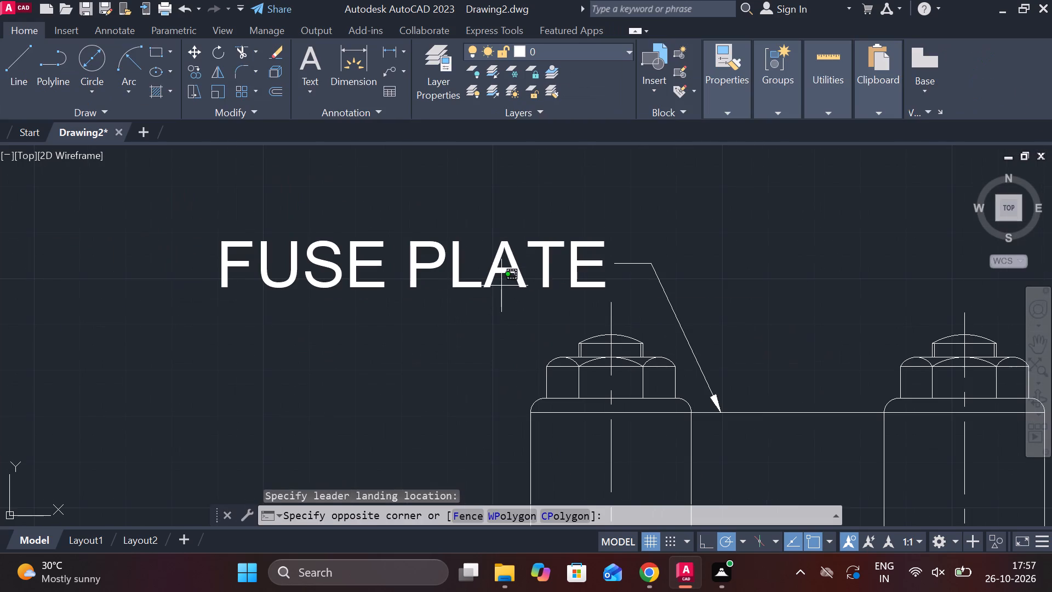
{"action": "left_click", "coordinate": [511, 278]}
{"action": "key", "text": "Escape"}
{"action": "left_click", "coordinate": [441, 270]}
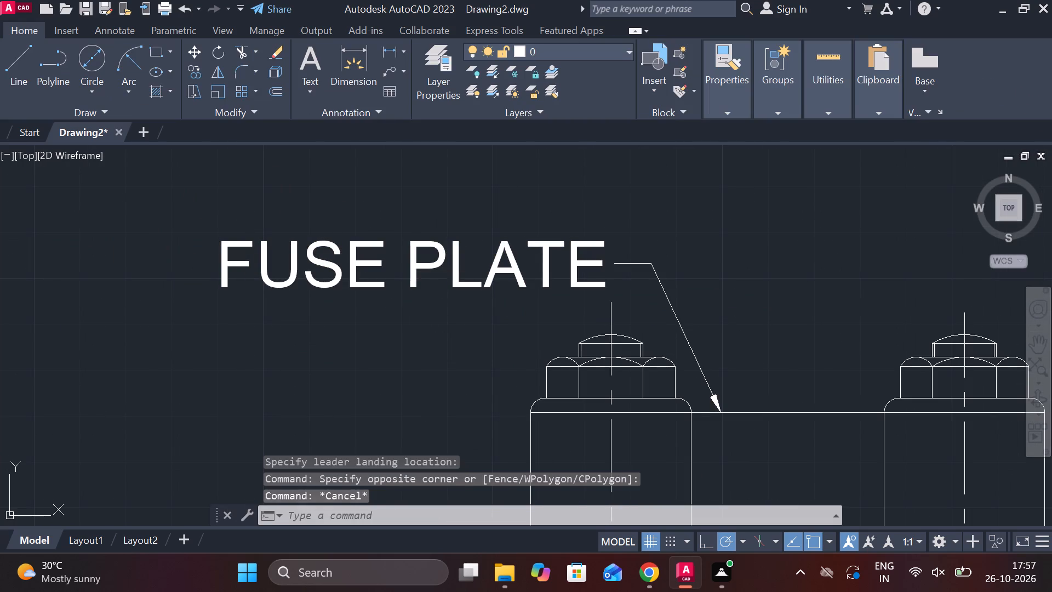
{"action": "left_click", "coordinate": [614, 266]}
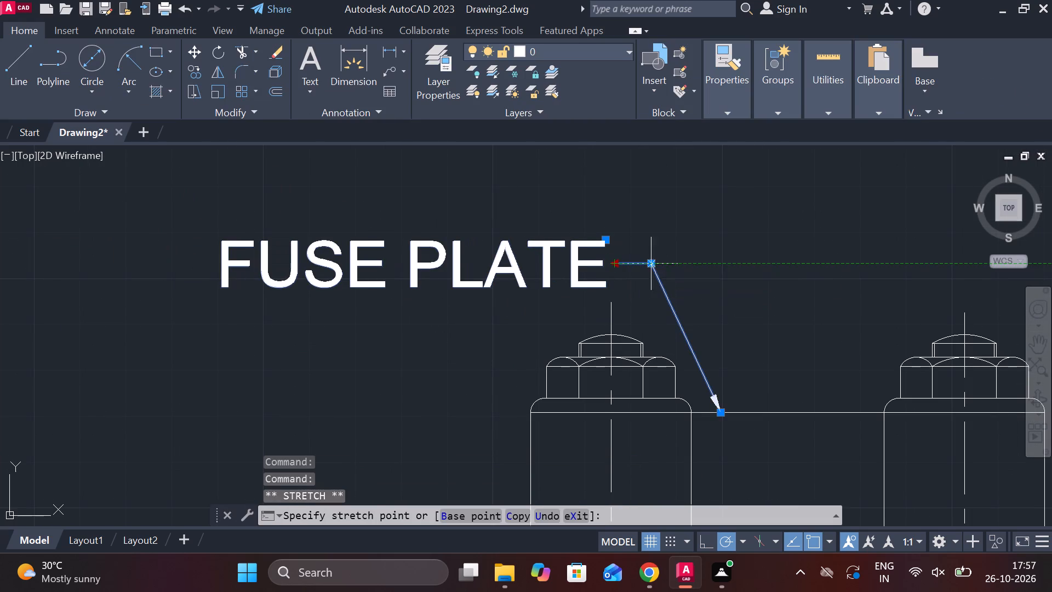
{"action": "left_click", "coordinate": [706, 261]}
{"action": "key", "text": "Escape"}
Add a multileader reading BOLT at text height 10, pointing to the outer side of the left stud's body above the plate.
{"action": "scroll", "coordinate": [625, 267], "scroll_direction": "down", "scroll_amount": 3}
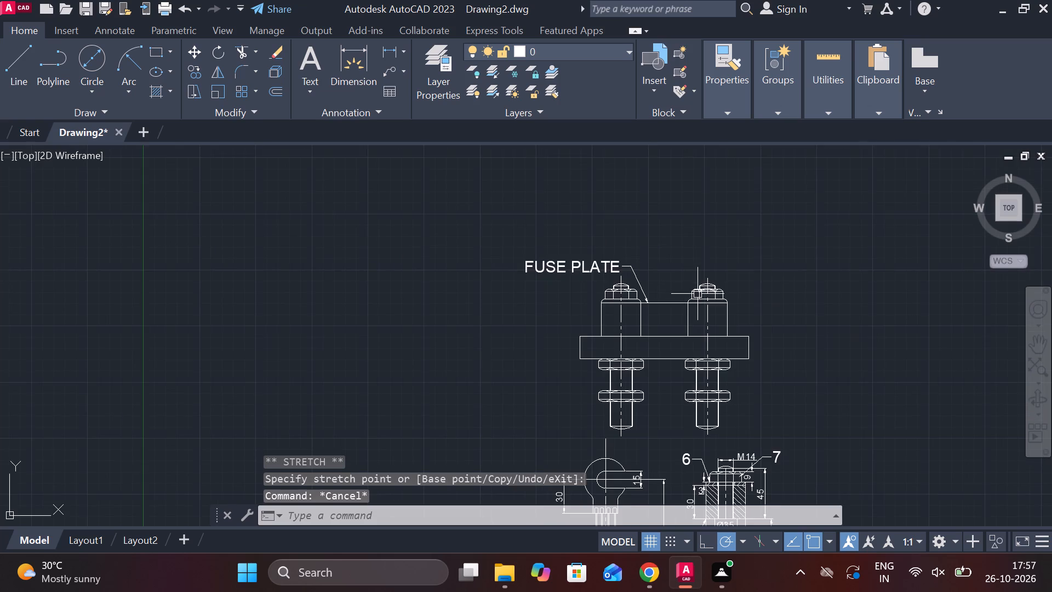
{"action": "scroll", "coordinate": [697, 294], "scroll_direction": "down", "scroll_amount": 1}
{"action": "middle_click_drag", "start_coordinate": [702, 299], "coordinate": [520, 308]}
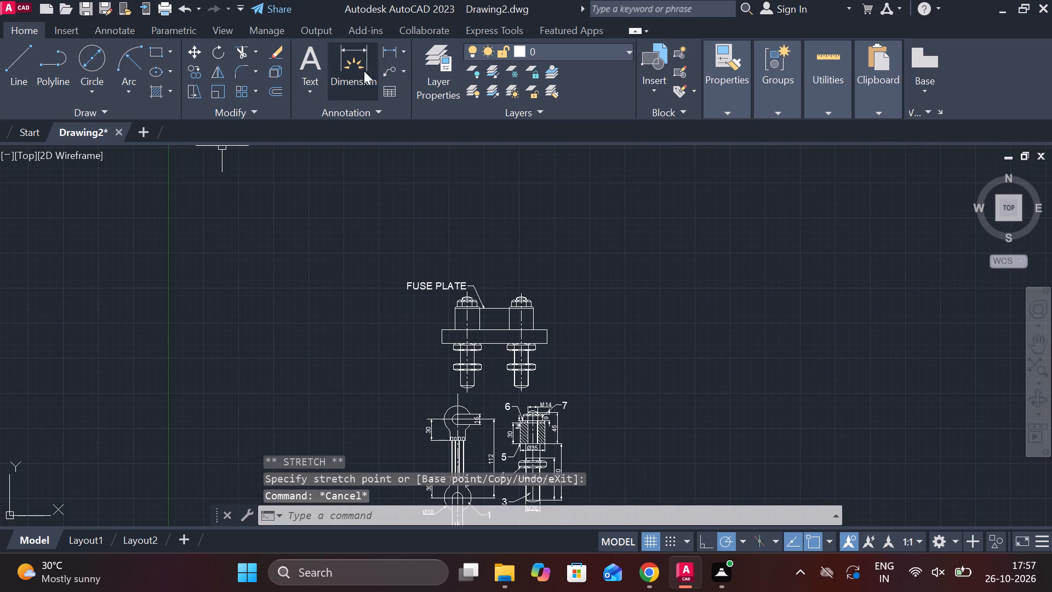
{"action": "left_click", "coordinate": [388, 71]}
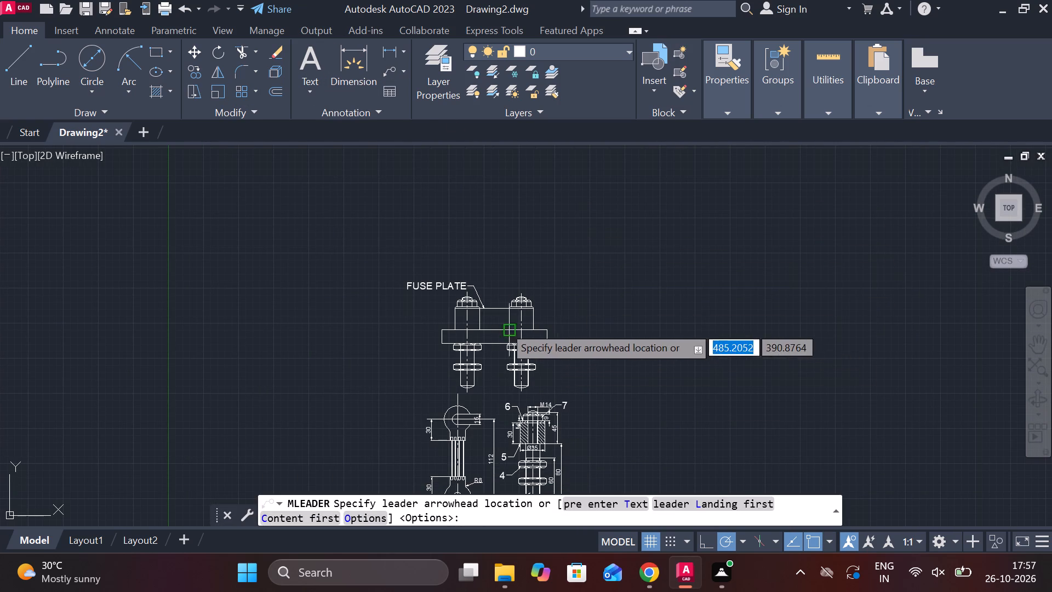
{"action": "scroll", "coordinate": [504, 326], "scroll_direction": "up", "scroll_amount": 3}
{"action": "left_click", "coordinate": [308, 315]}
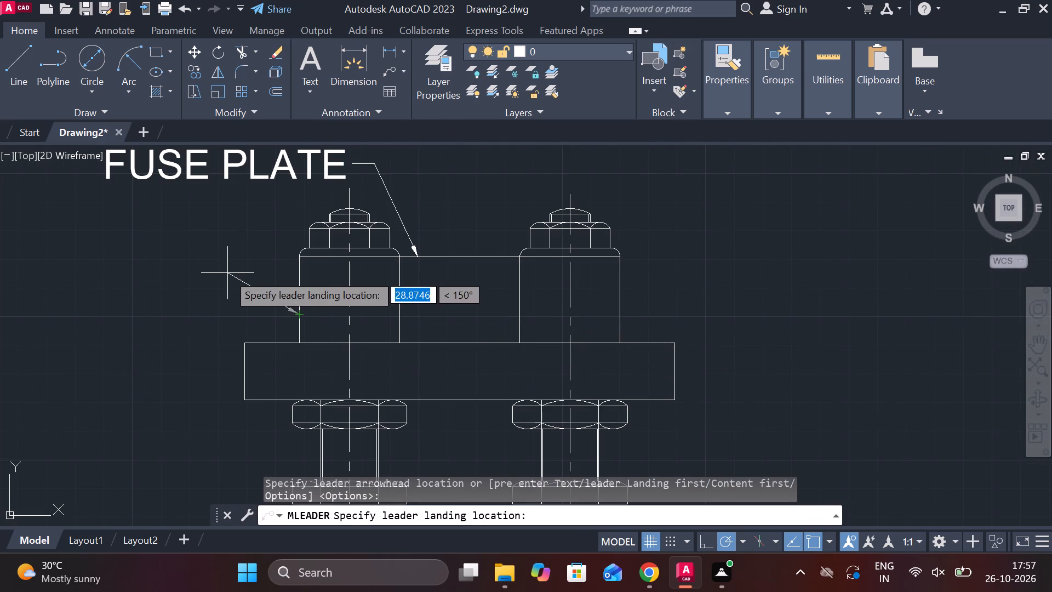
{"action": "left_click", "coordinate": [227, 273]}
{"action": "middle_click_drag", "start_coordinate": [228, 272], "coordinate": [391, 287]}
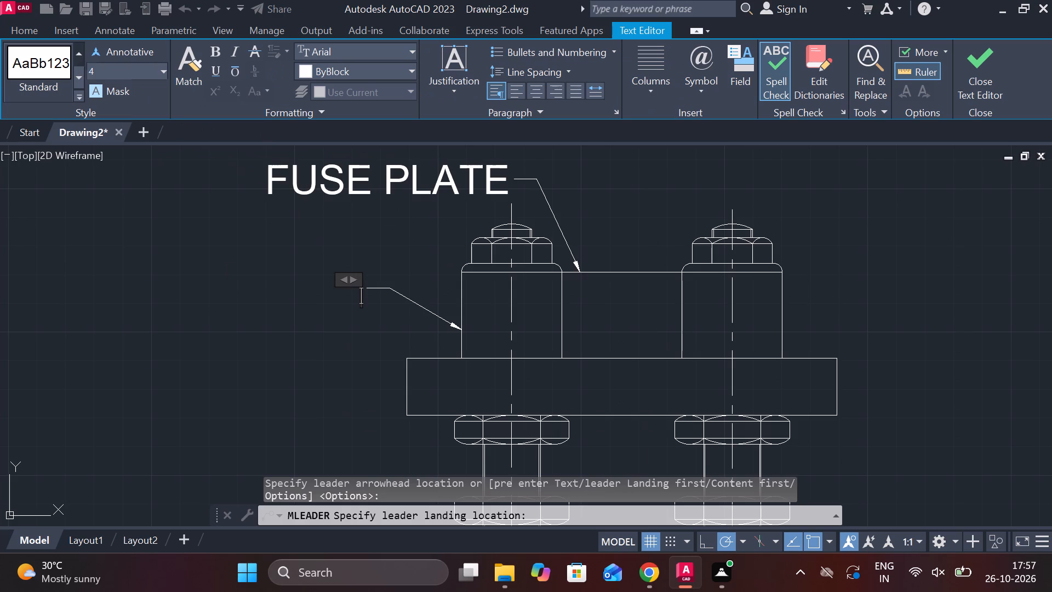
{"action": "left_click", "coordinate": [112, 69]}
{"action": "type", "text": "10"}
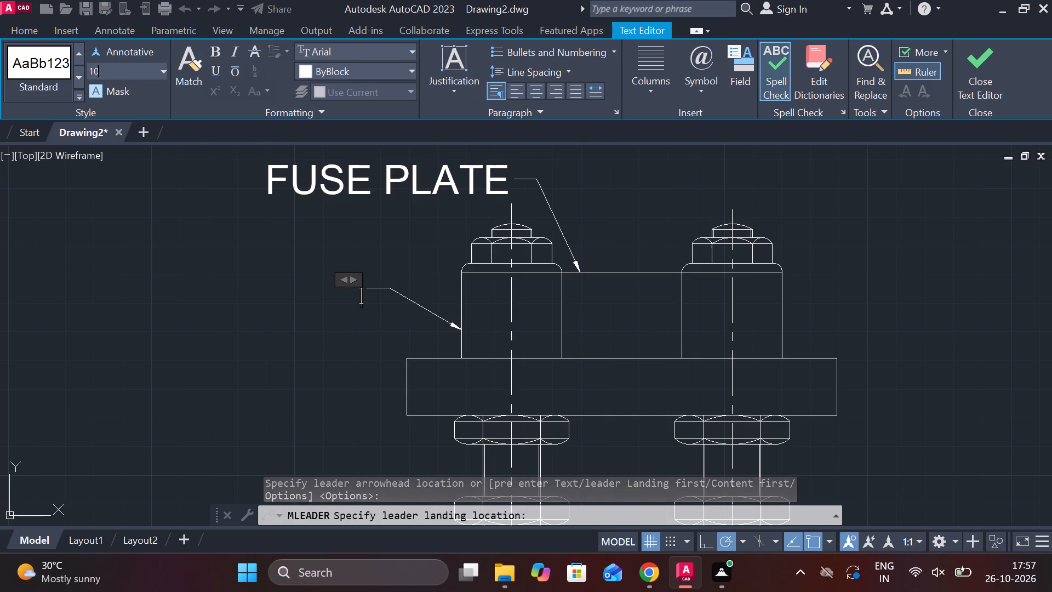
{"action": "key", "text": "Return"}
{"action": "type", "text": "BOK"}
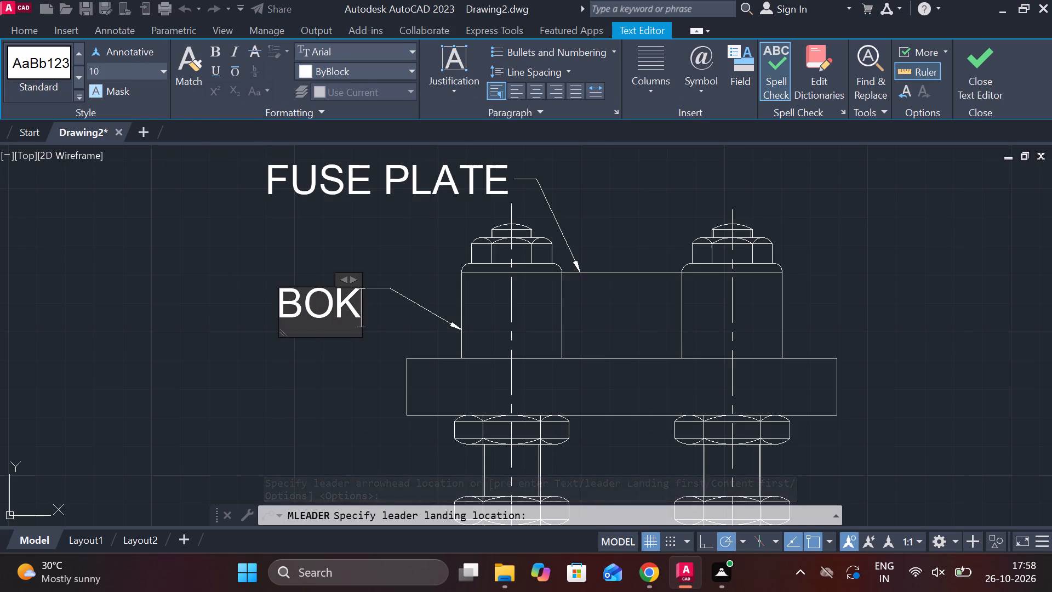
{"action": "key", "text": "BackSpace"}
{"action": "type", "text": "LT"}
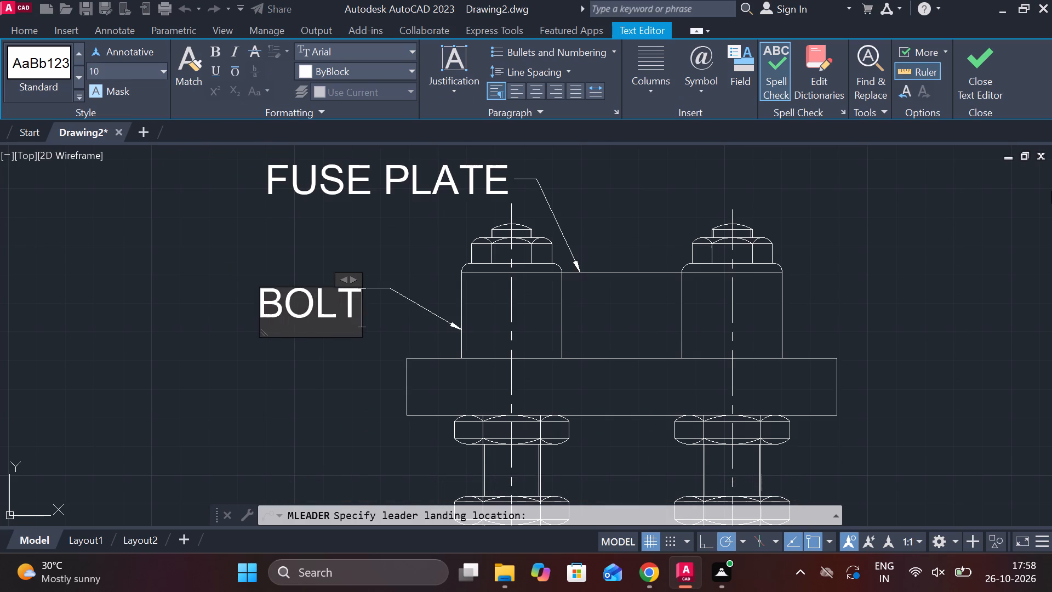
{"action": "left_click", "coordinate": [975, 77]}
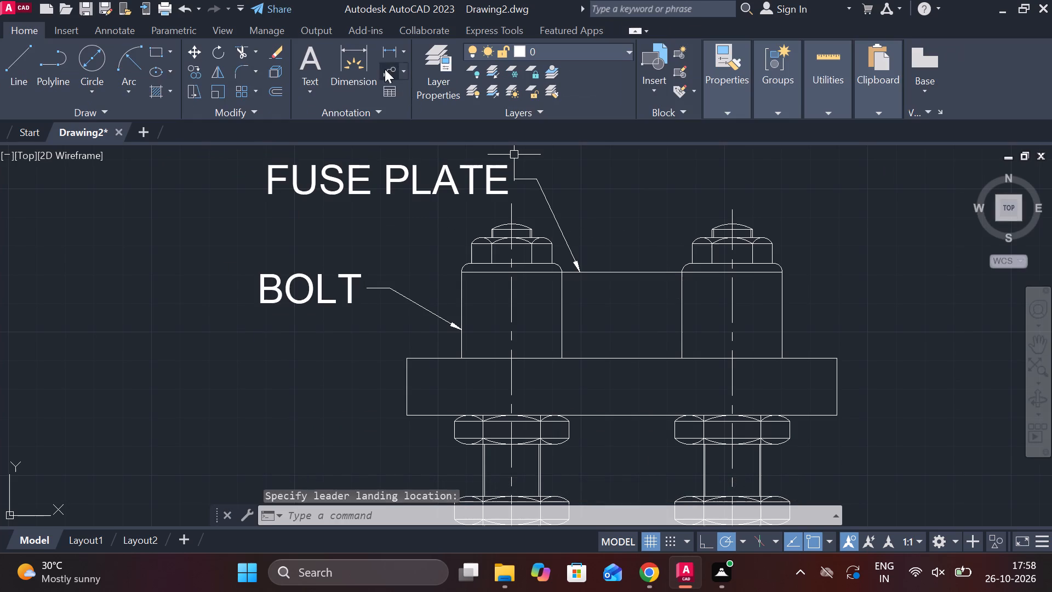
Add a multileader reading SLATE PLATE at text height 10, pointing inside the right end of the wide horizontal plate.
{"action": "left_click", "coordinate": [392, 71]}
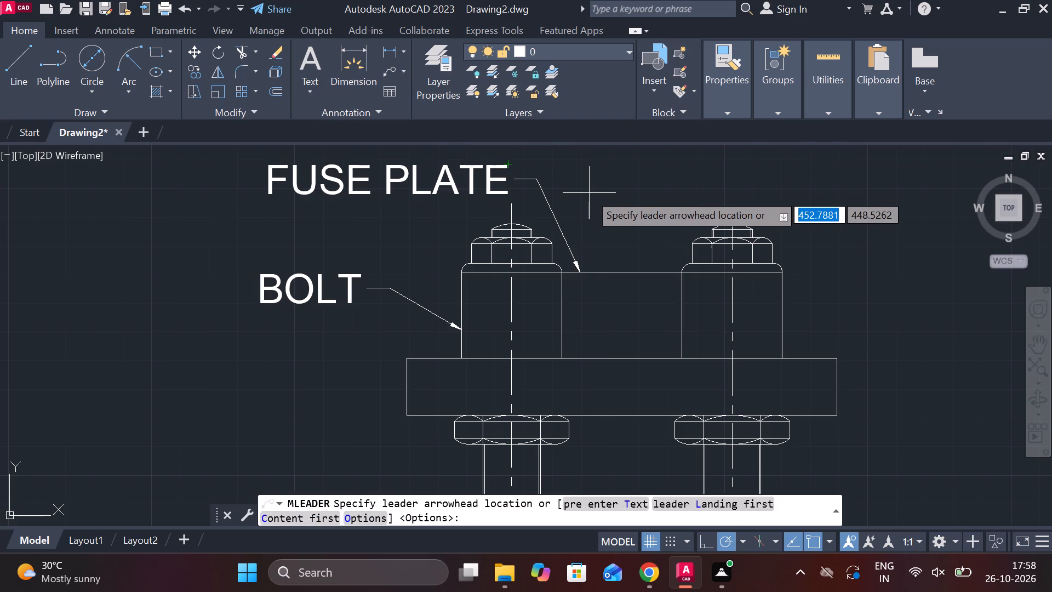
{"action": "scroll", "coordinate": [849, 300], "scroll_direction": "up", "scroll_amount": 1}
{"action": "middle_click_drag", "start_coordinate": [881, 344], "coordinate": [706, 267]}
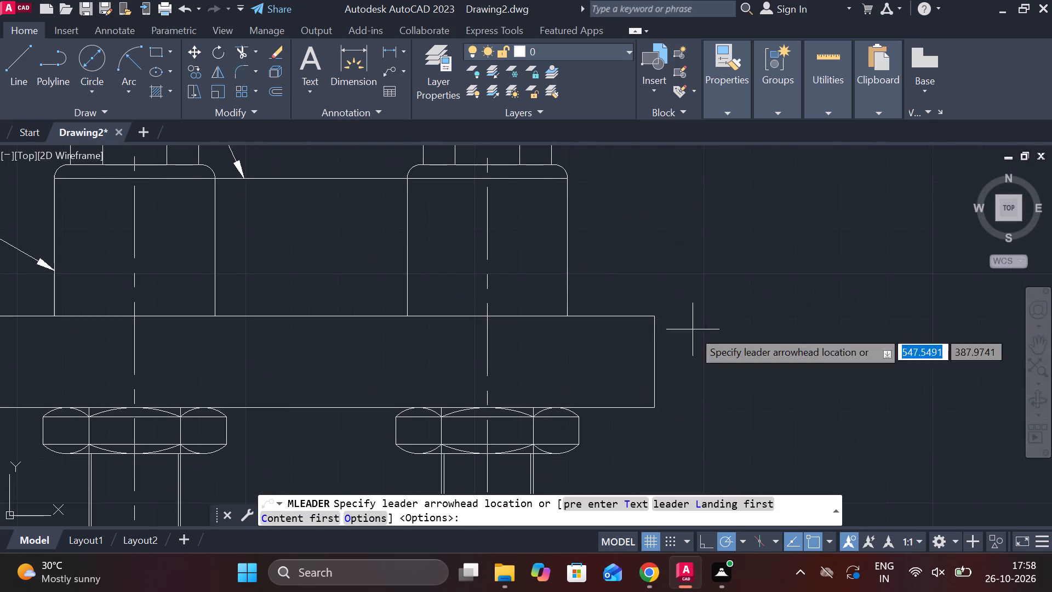
{"action": "left_click", "coordinate": [627, 358]}
{"action": "left_click", "coordinate": [741, 275]}
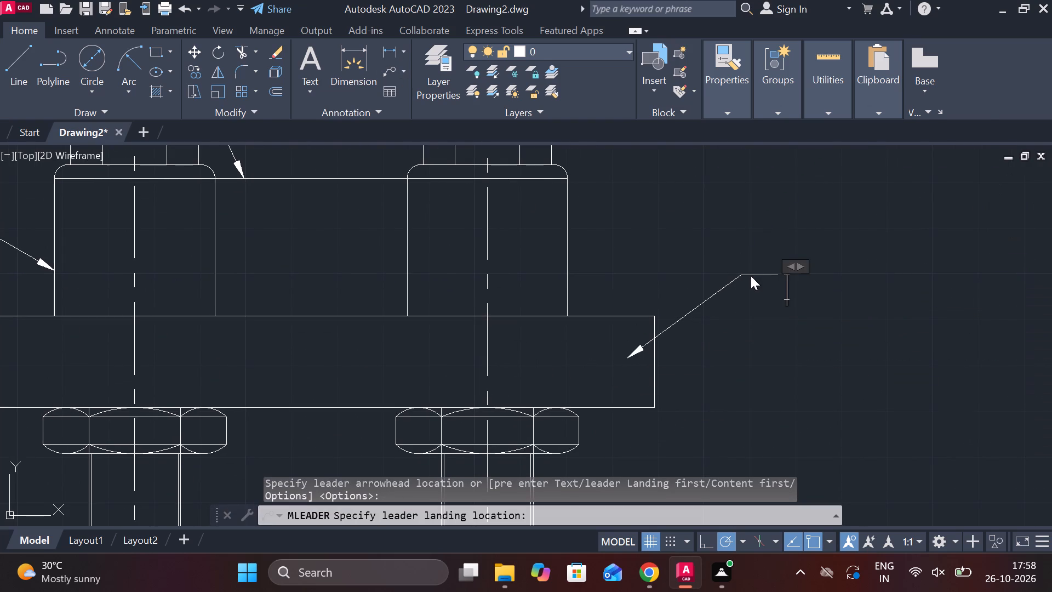
{"action": "left_click", "coordinate": [132, 68]}
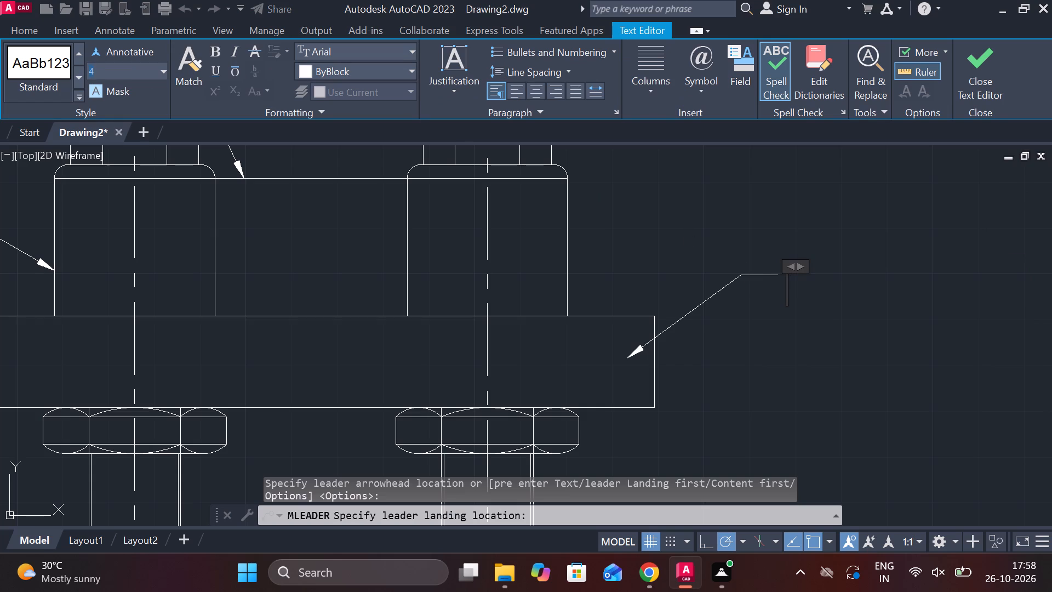
{"action": "type", "text": "10"}
{"action": "key", "text": "Return"}
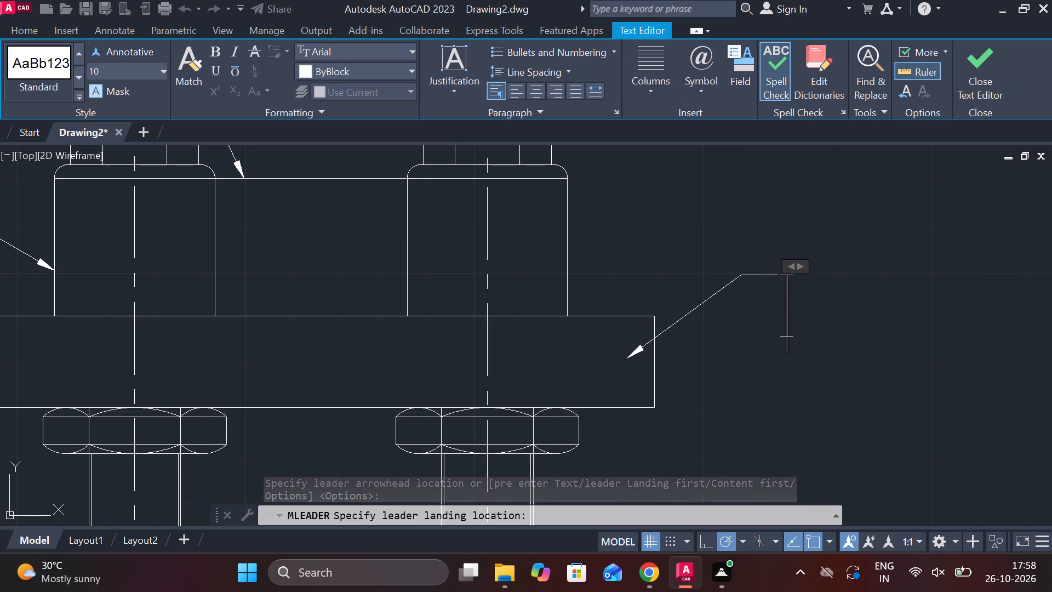
{"action": "type", "text": "SLATE"}
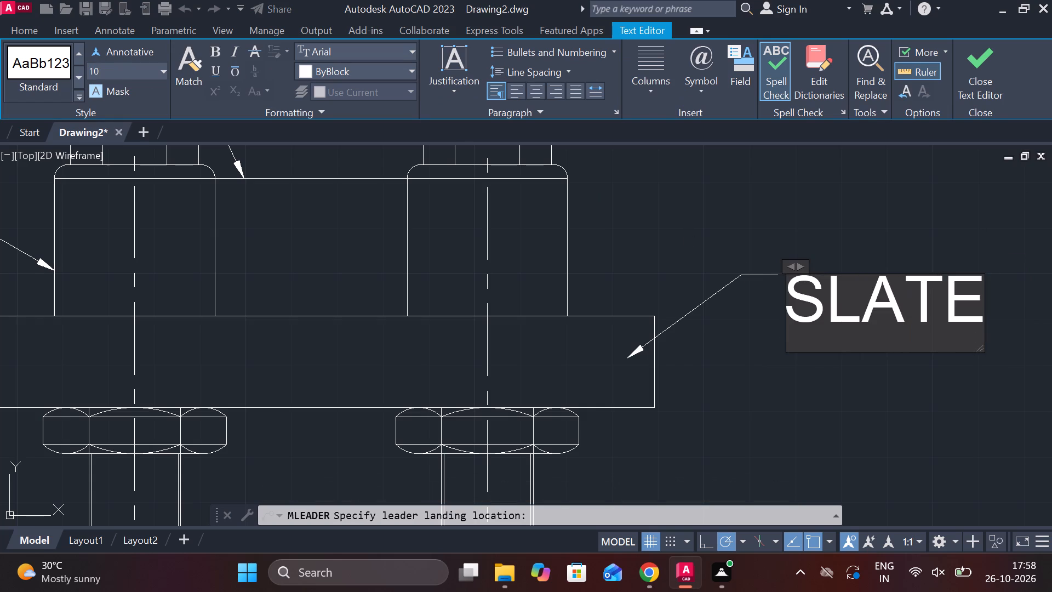
{"action": "key", "text": "space"}
{"action": "type", "text": "PL"}
{"action": "type", "text": "ATE"}
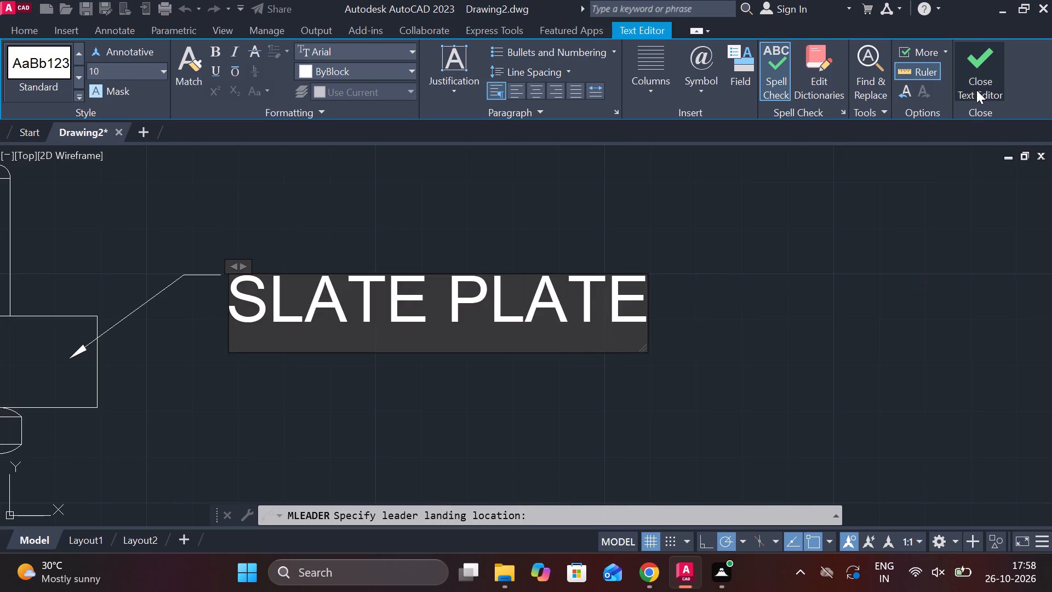
{"action": "left_click", "coordinate": [984, 59]}
{"action": "scroll", "coordinate": [535, 246], "scroll_direction": "down", "scroll_amount": 2}
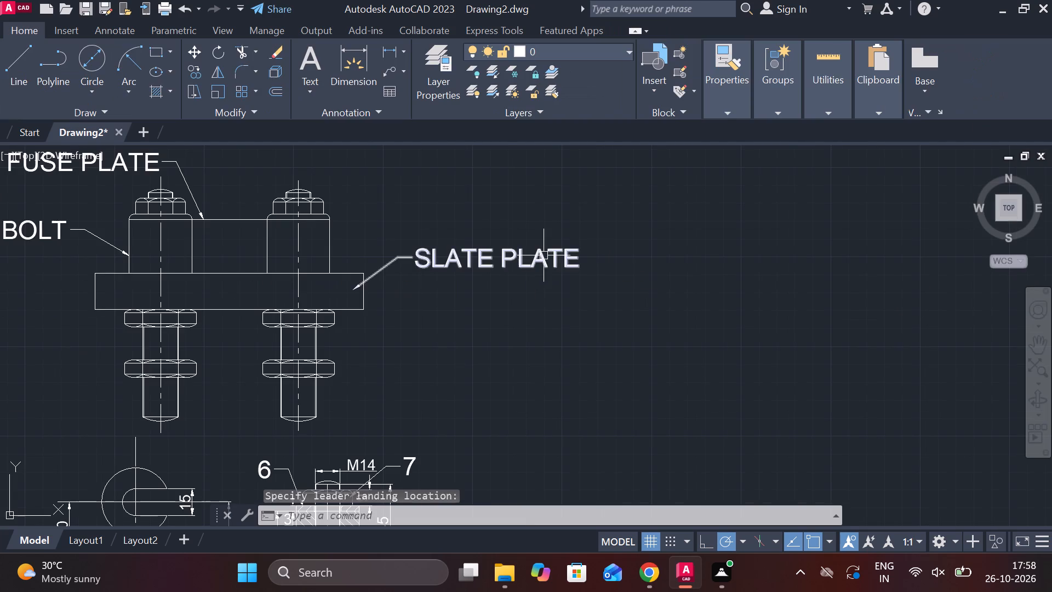
{"action": "scroll", "coordinate": [504, 275], "scroll_direction": "down", "scroll_amount": 2}
{"action": "middle_click_drag", "start_coordinate": [488, 343], "coordinate": [550, 336]}
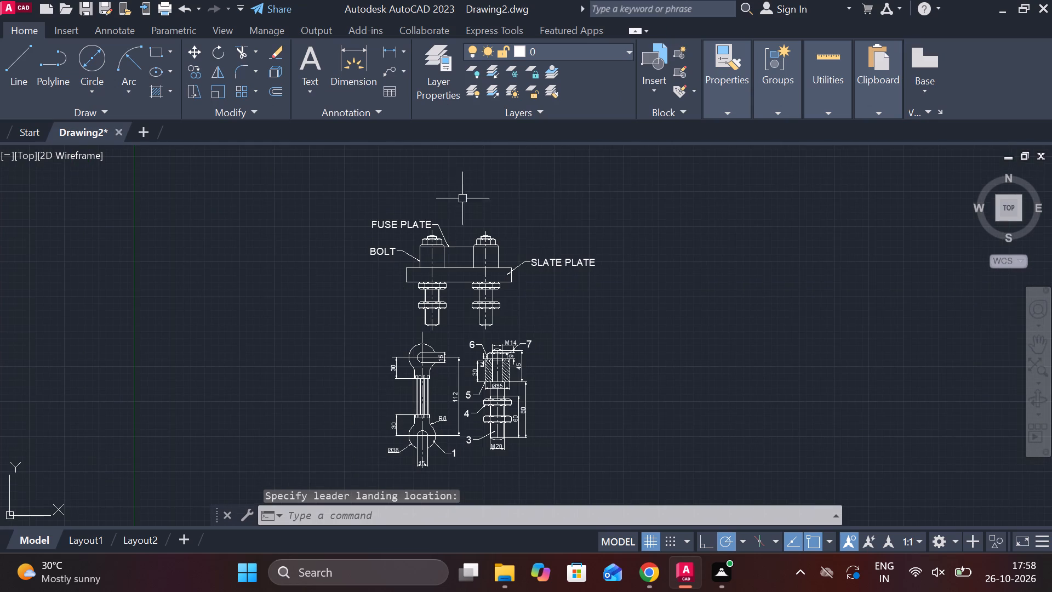
Add a multileader reading WASHER at text height 10, pointing to the lower outer corner of the right stud's top nut.
{"action": "left_click", "coordinate": [393, 67]}
{"action": "scroll", "coordinate": [468, 224], "scroll_direction": "up", "scroll_amount": 2}
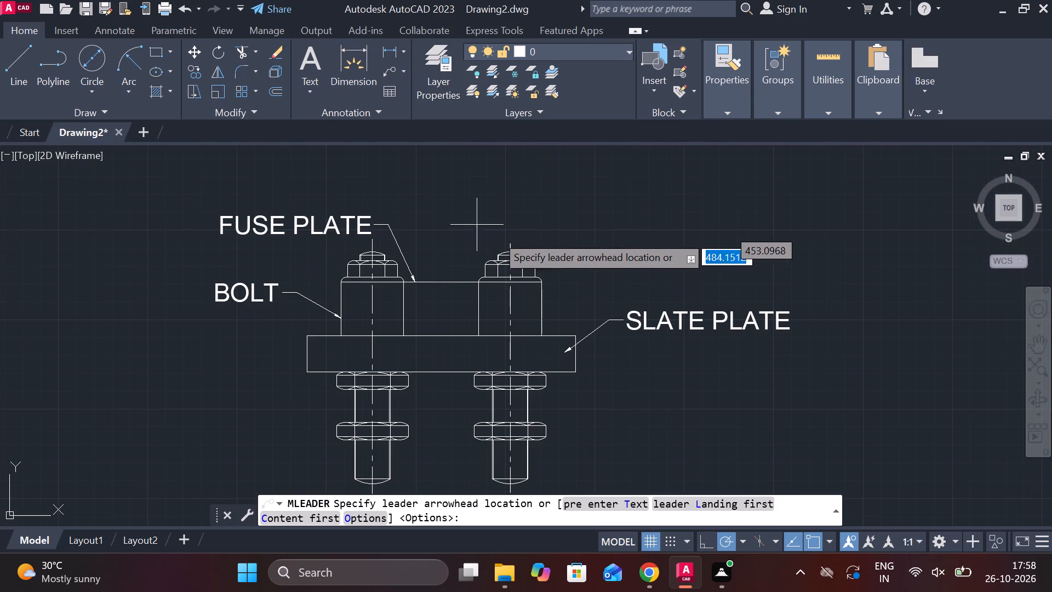
{"action": "scroll", "coordinate": [553, 265], "scroll_direction": "up", "scroll_amount": 3}
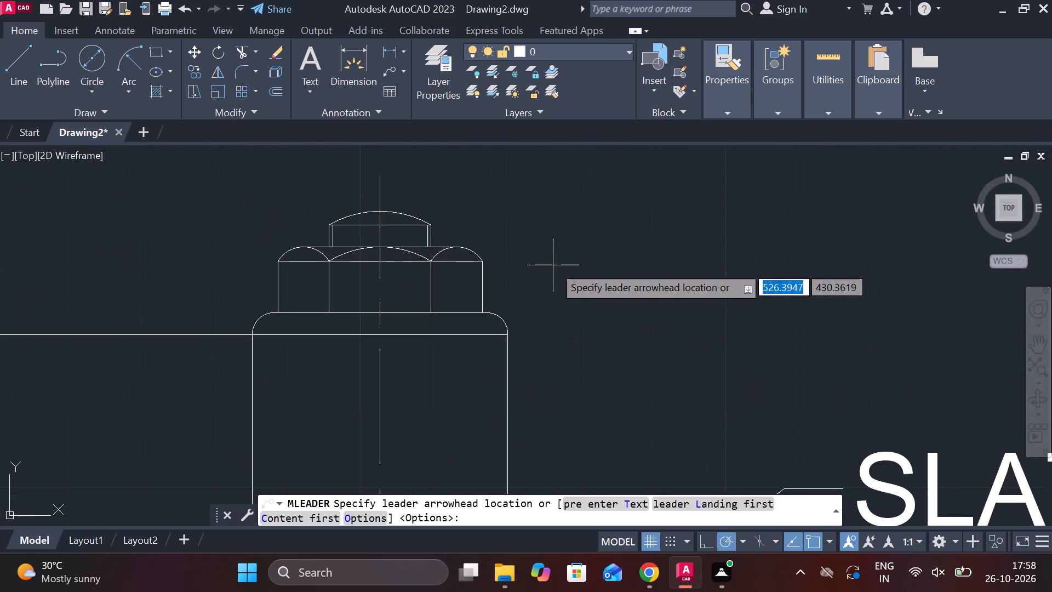
{"action": "left_click", "coordinate": [480, 310]}
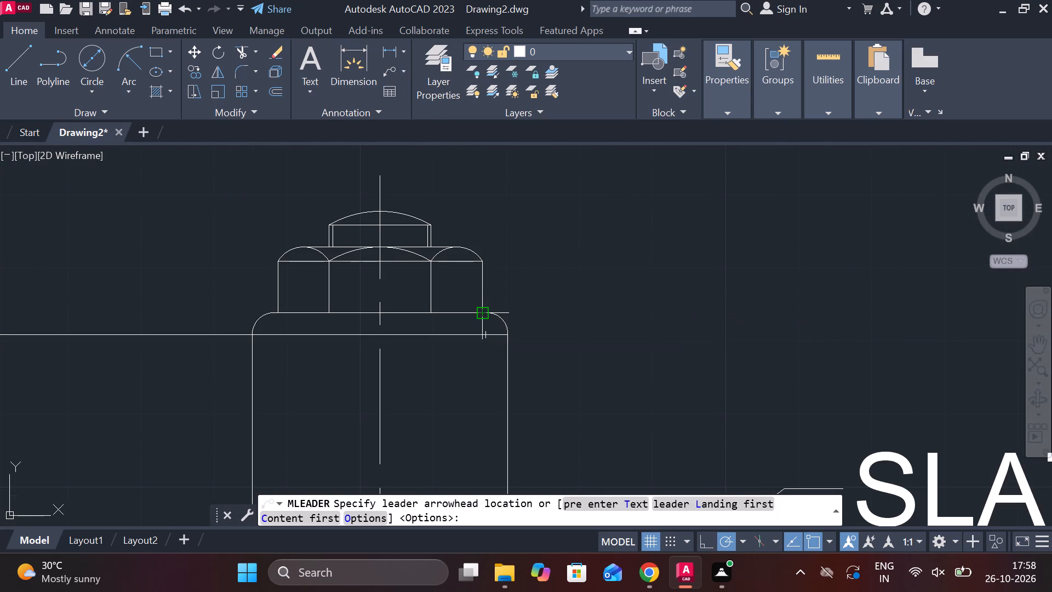
{"action": "left_click", "coordinate": [581, 220]}
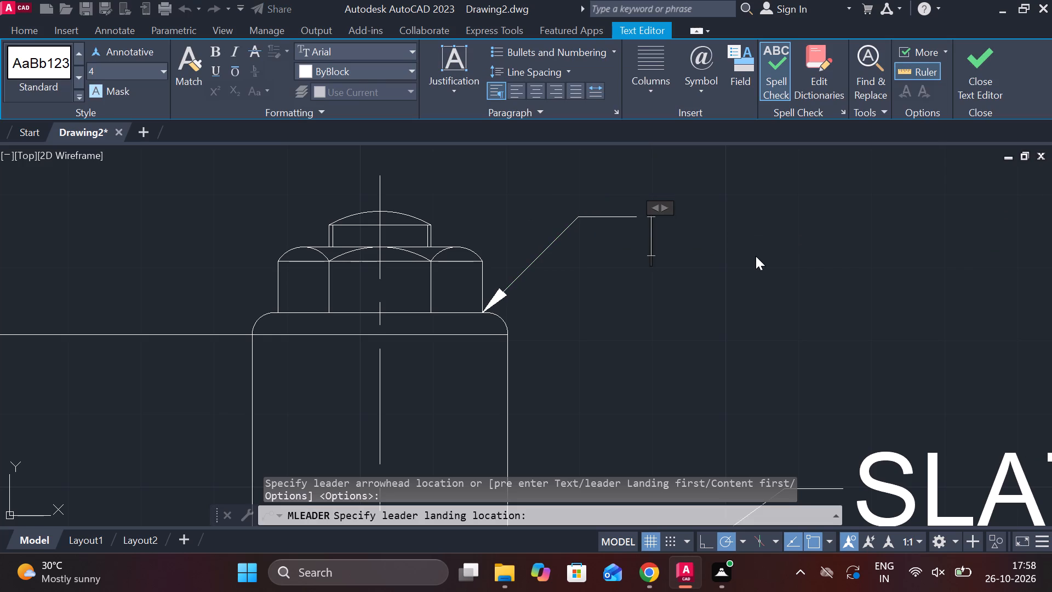
{"action": "scroll", "coordinate": [713, 272], "scroll_direction": "down", "scroll_amount": 2}
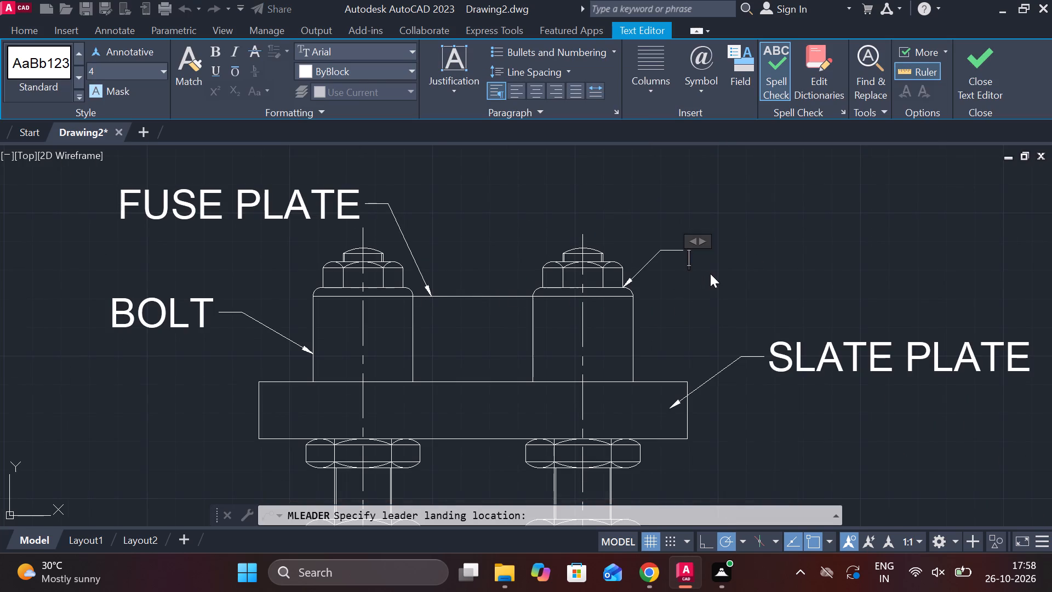
{"action": "scroll", "coordinate": [613, 274], "scroll_direction": "up", "scroll_amount": 2}
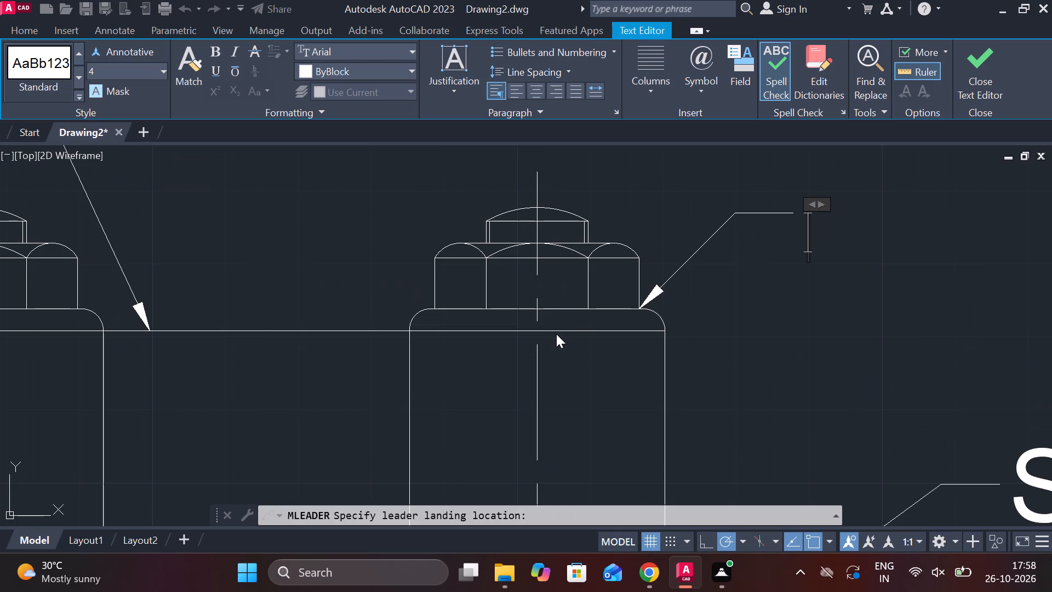
{"action": "middle_click_drag", "start_coordinate": [776, 304], "coordinate": [618, 346]}
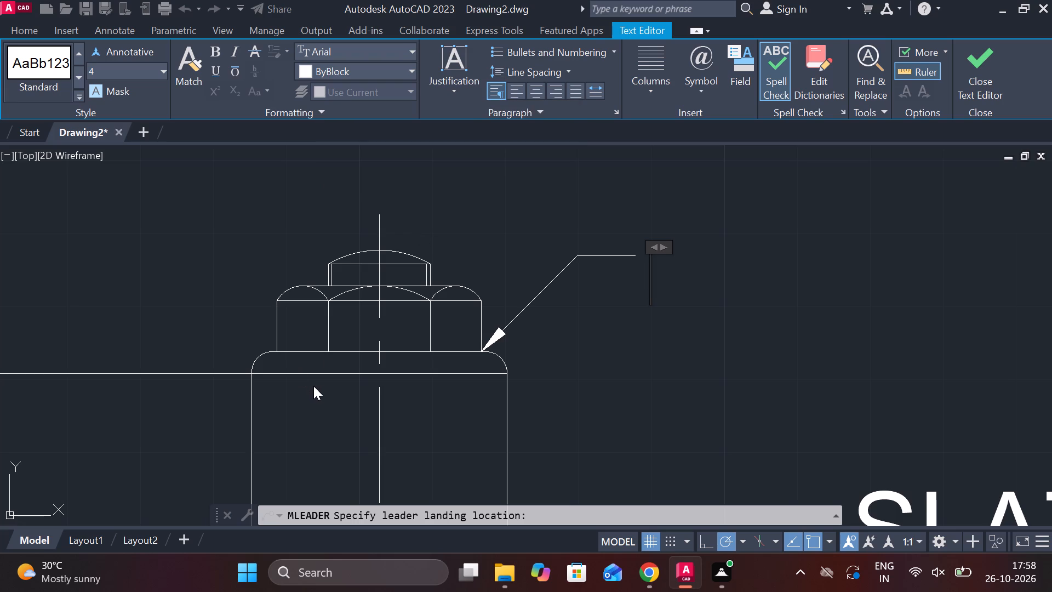
{"action": "middle_click_drag", "start_coordinate": [258, 367], "coordinate": [303, 357]}
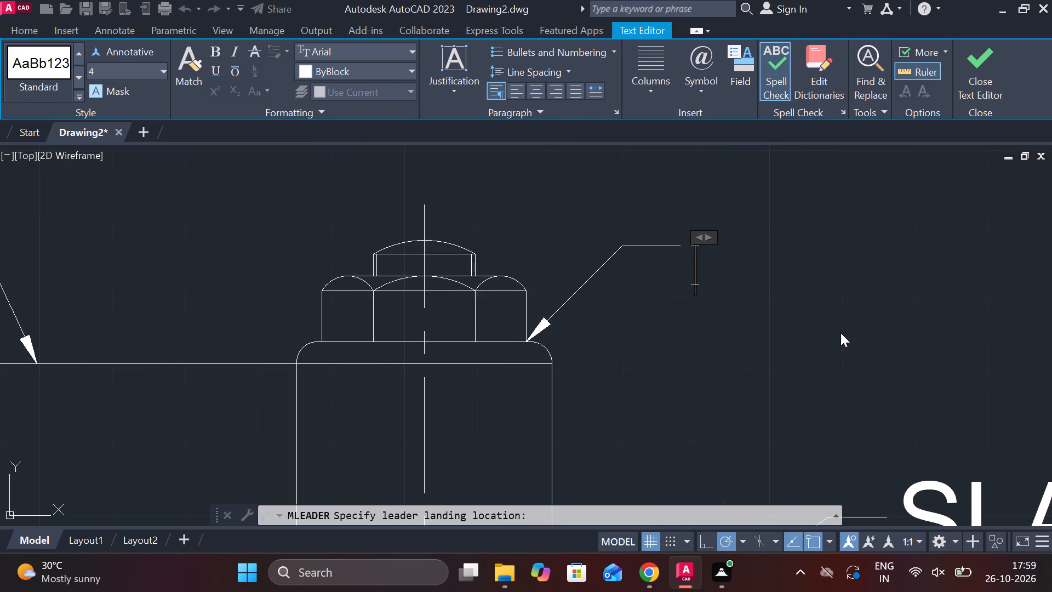
{"action": "scroll", "coordinate": [822, 304], "scroll_direction": "up", "scroll_amount": 1}
{"action": "middle_click_drag", "start_coordinate": [820, 303], "coordinate": [795, 305]}
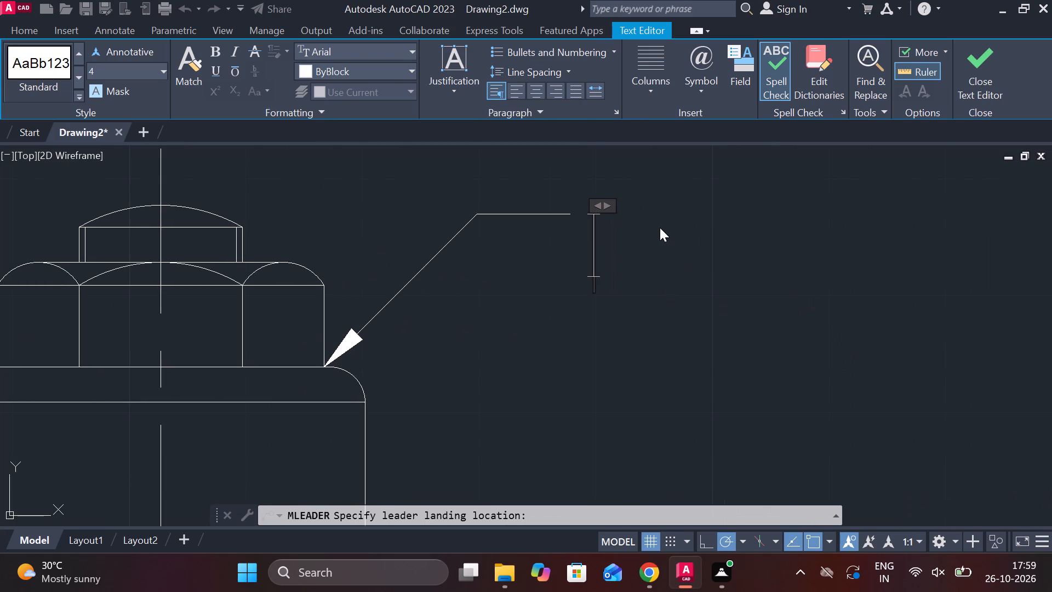
{"action": "key", "text": "w"}
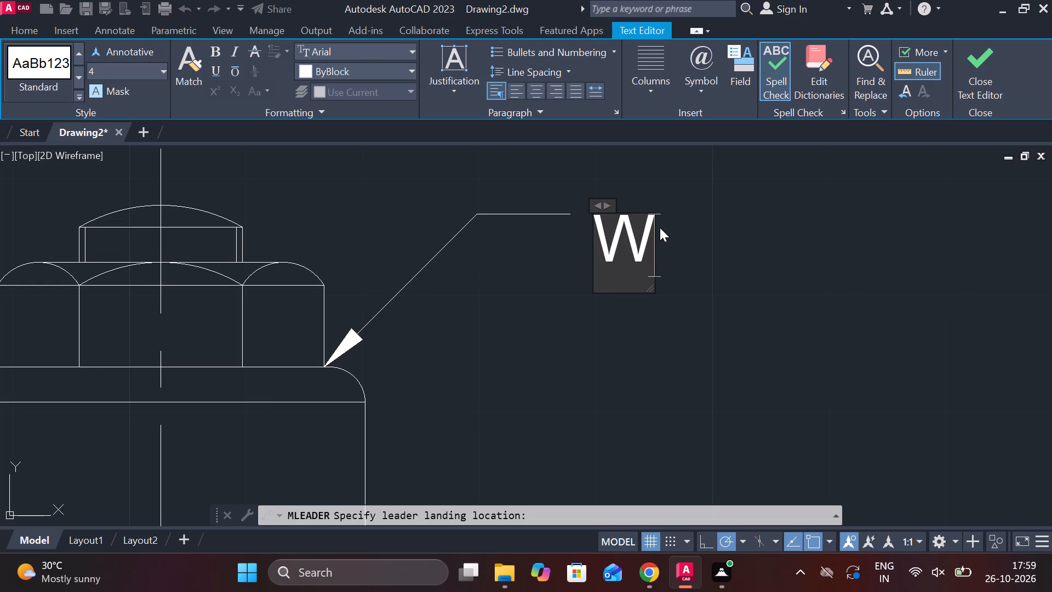
{"action": "left_click", "coordinate": [124, 75]}
{"action": "type", "text": "10"}
{"action": "key", "text": "Return"}
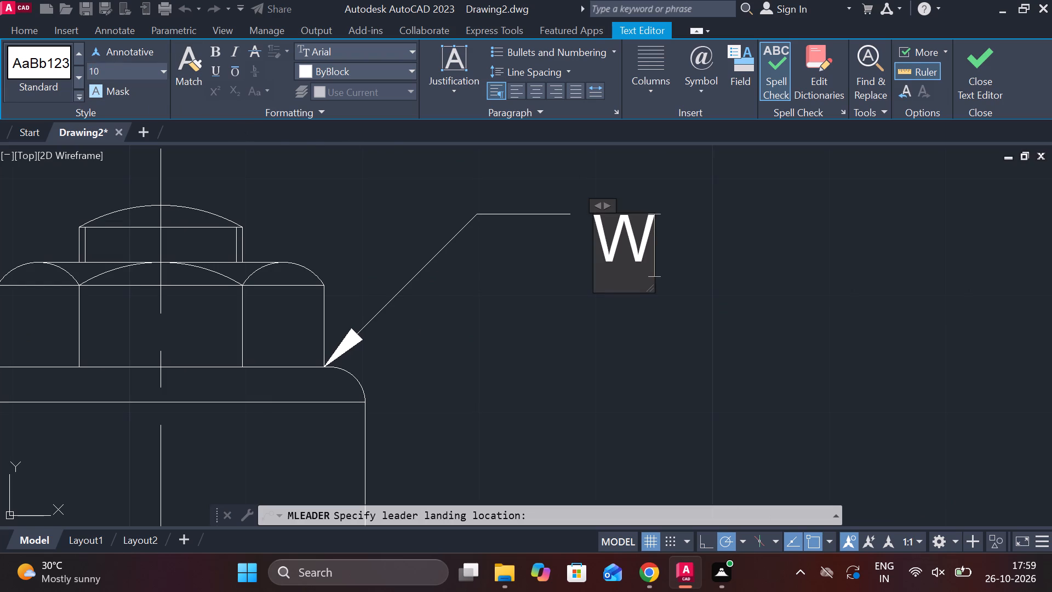
{"action": "key", "text": "BackSpace"}
{"action": "left_click", "coordinate": [124, 74]}
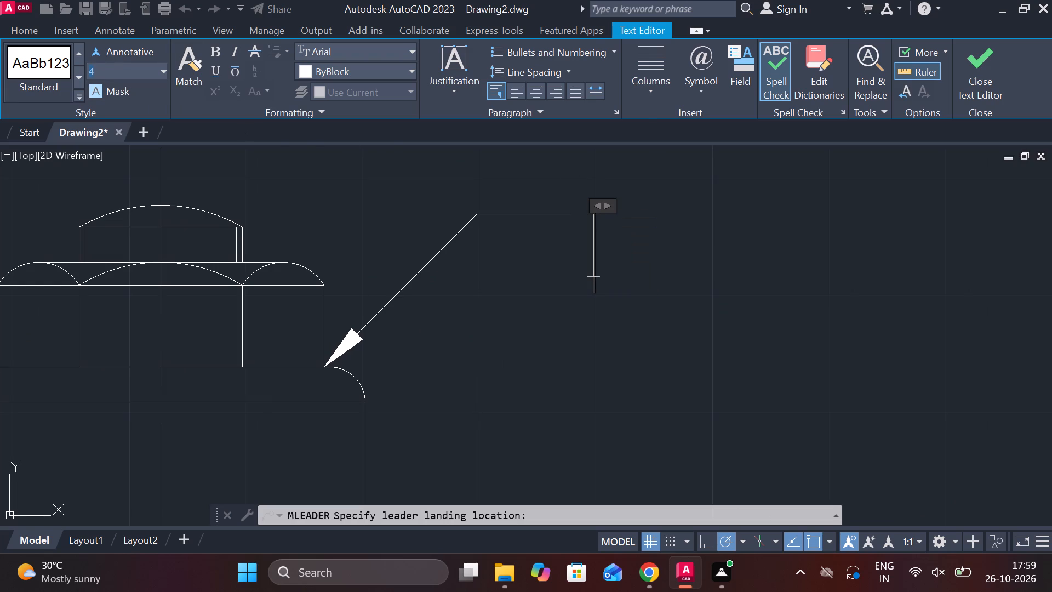
{"action": "type", "text": "10"}
{"action": "key", "text": "Return"}
{"action": "type", "text": "WASHER"}
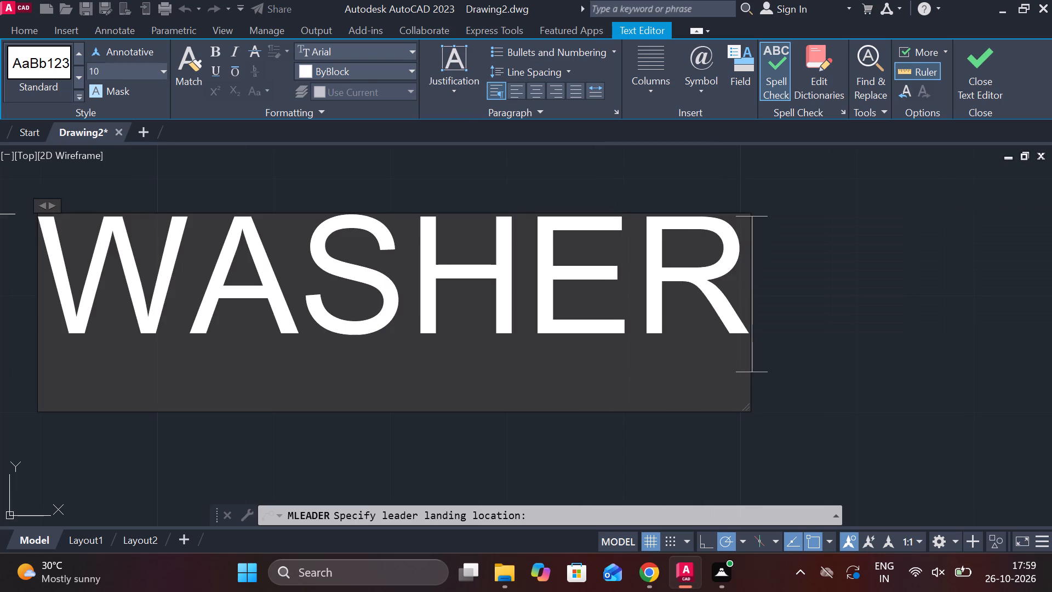
{"action": "left_click", "coordinate": [985, 90]}
Add a multileader reading NUTS at text height 10, pointing to the outer side of the right stud's nut directly beneath the plate.
{"action": "scroll", "coordinate": [819, 243], "scroll_direction": "down", "scroll_amount": 3}
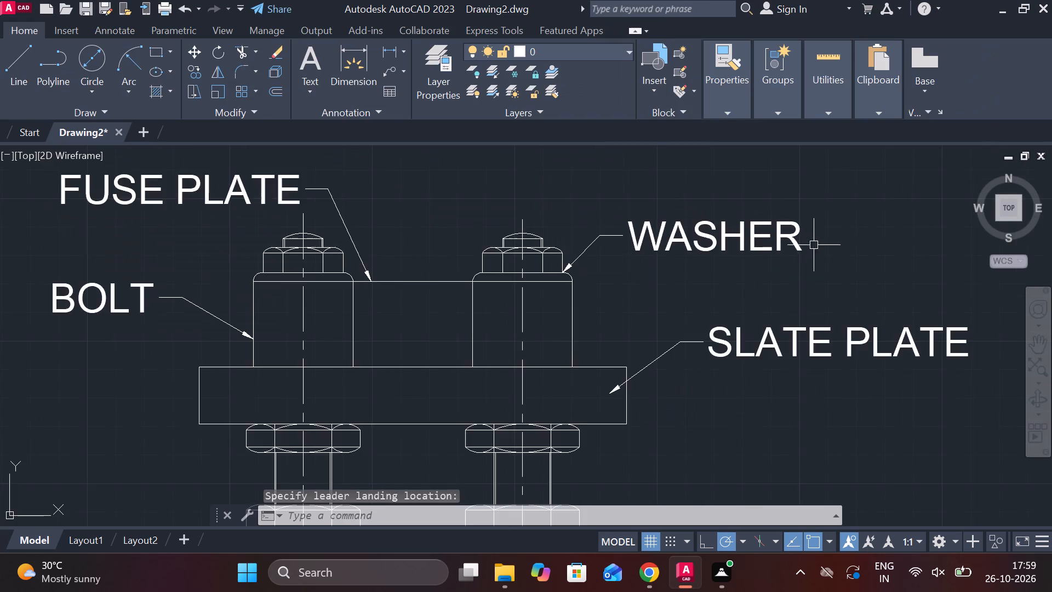
{"action": "scroll", "coordinate": [808, 261], "scroll_direction": "down", "scroll_amount": 2}
{"action": "middle_click_drag", "start_coordinate": [830, 312], "coordinate": [607, 285]}
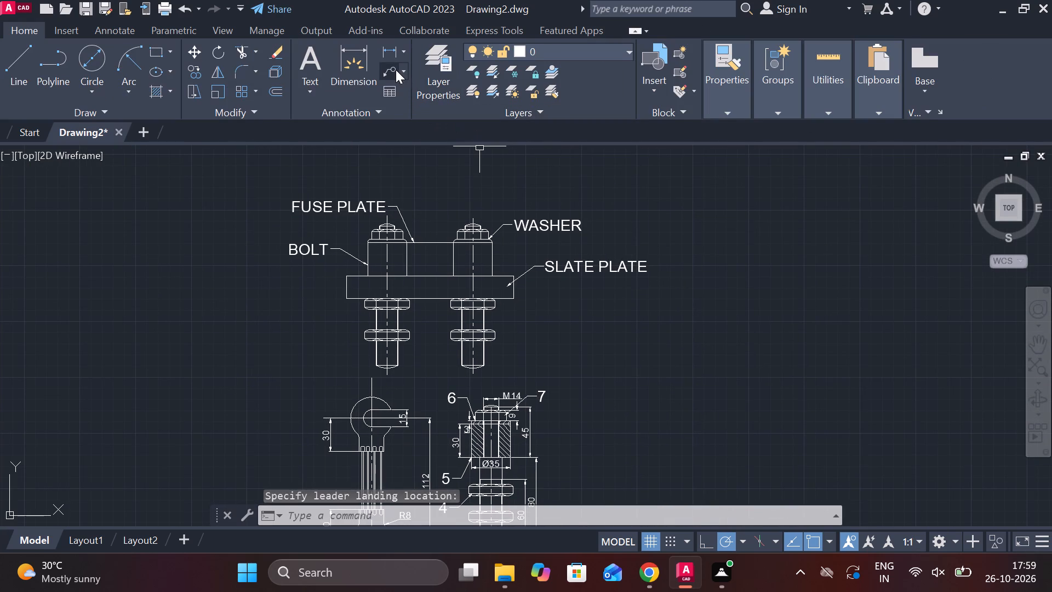
{"action": "left_click", "coordinate": [395, 70]}
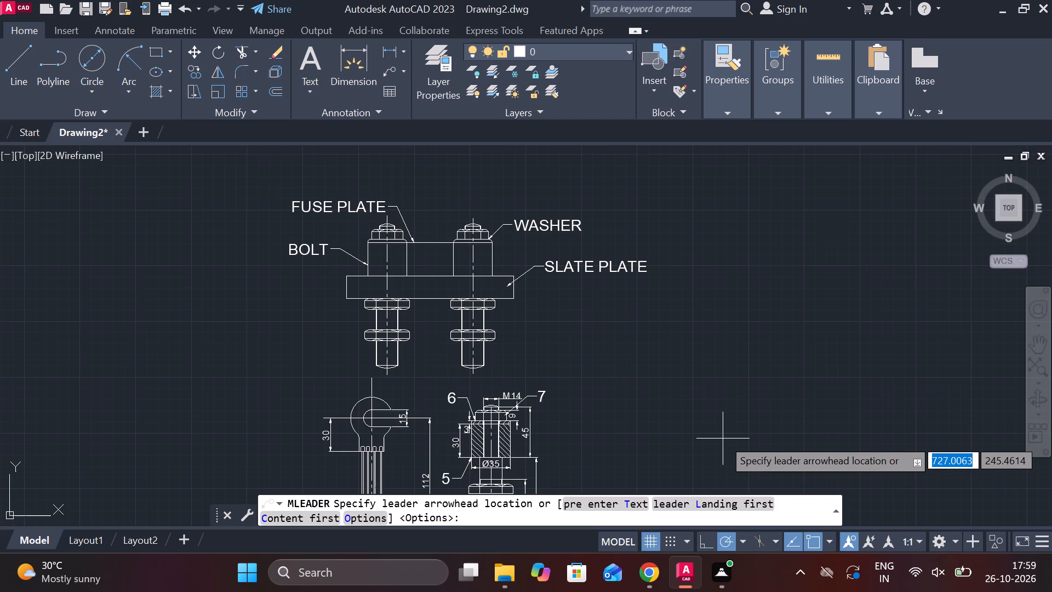
{"action": "scroll", "coordinate": [571, 335], "scroll_direction": "up", "scroll_amount": 2}
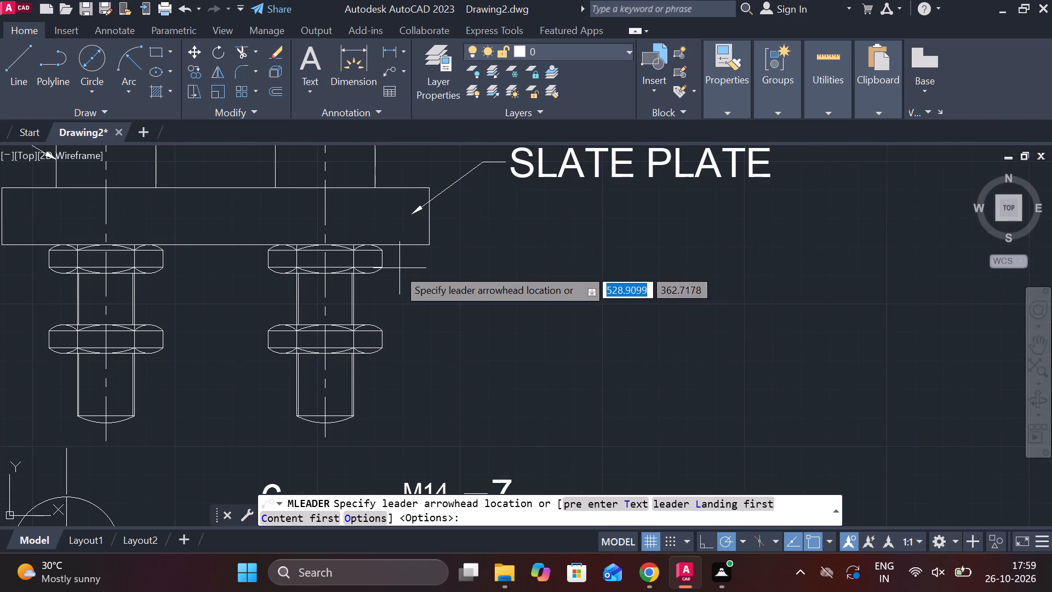
{"action": "scroll", "coordinate": [364, 261], "scroll_direction": "up", "scroll_amount": 2}
{"action": "left_click", "coordinate": [398, 262]}
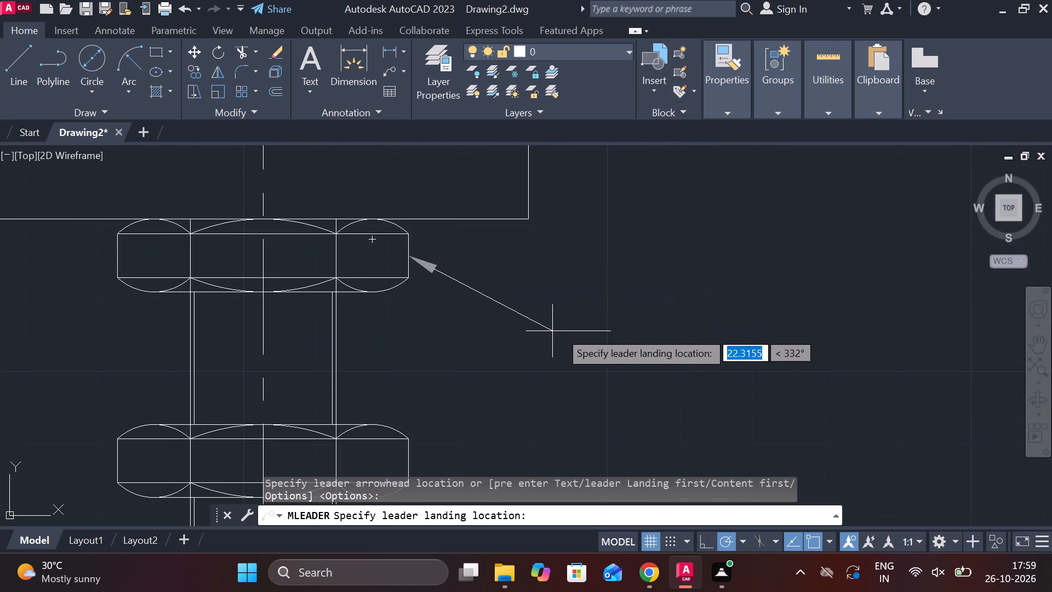
{"action": "left_click", "coordinate": [562, 331]}
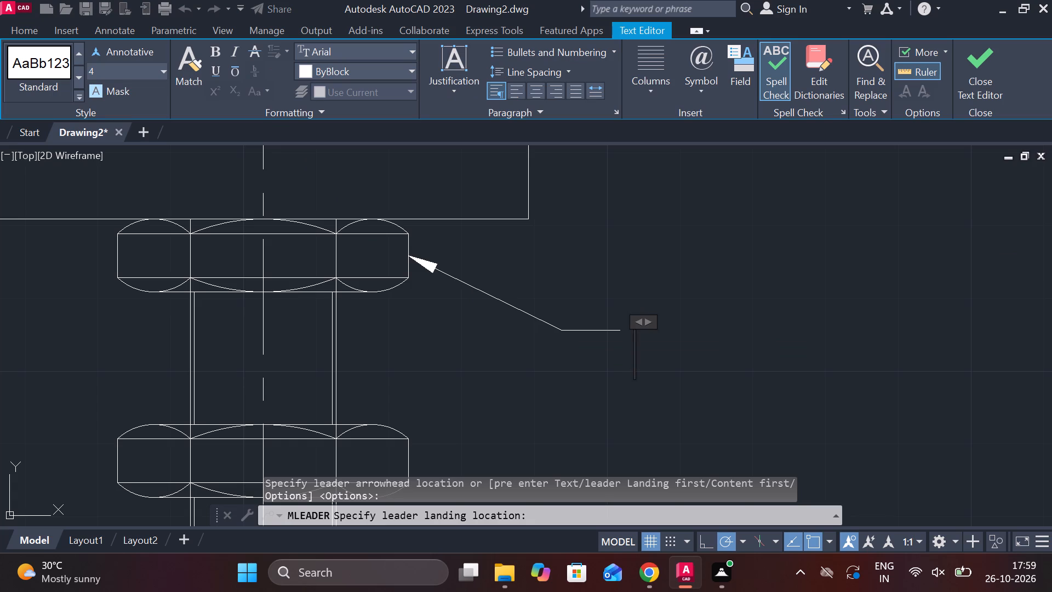
{"action": "left_click", "coordinate": [138, 69]}
{"action": "type", "text": "10"}
{"action": "key", "text": "Return"}
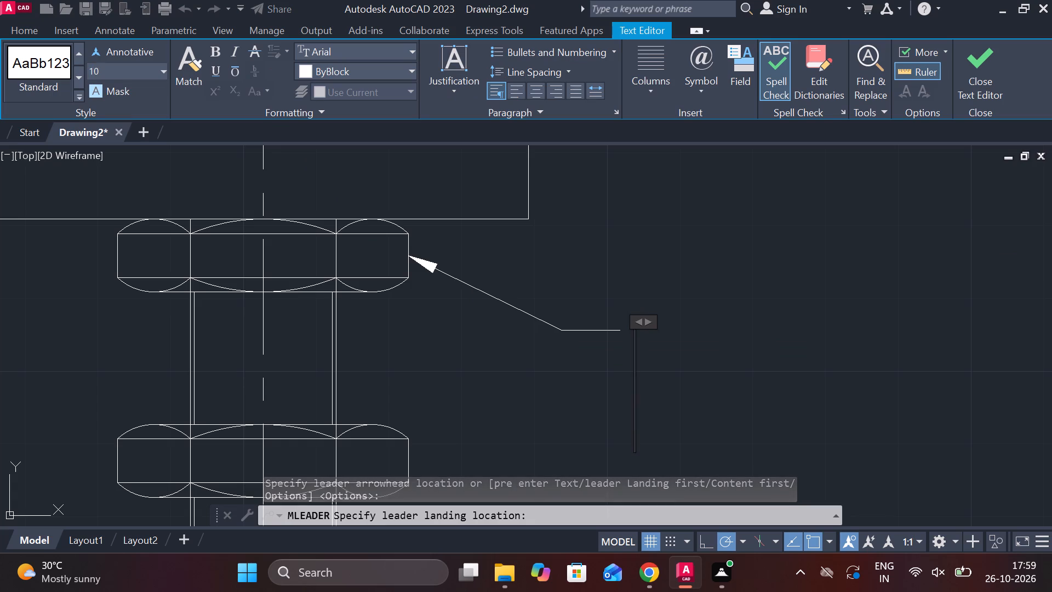
{"action": "type", "text": "NUTS"}
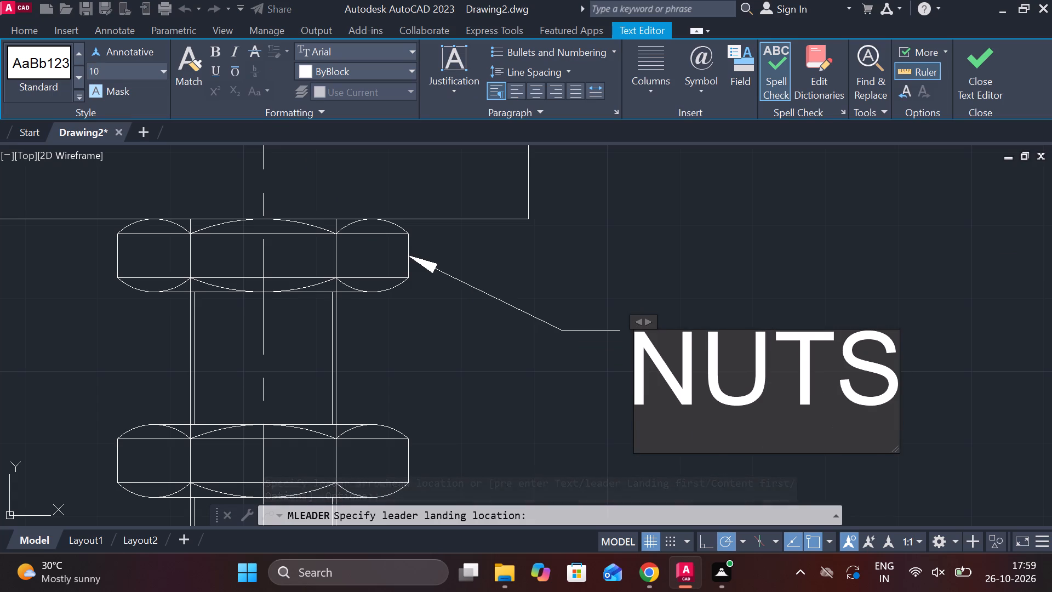
{"action": "key", "text": "BackSpace"}
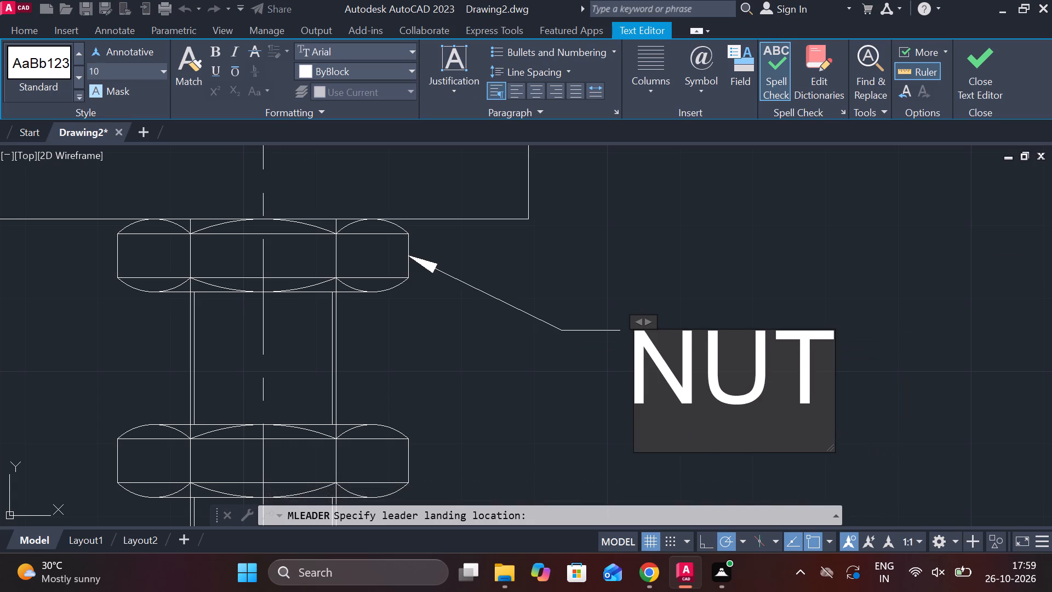
{"action": "key", "text": "s"}
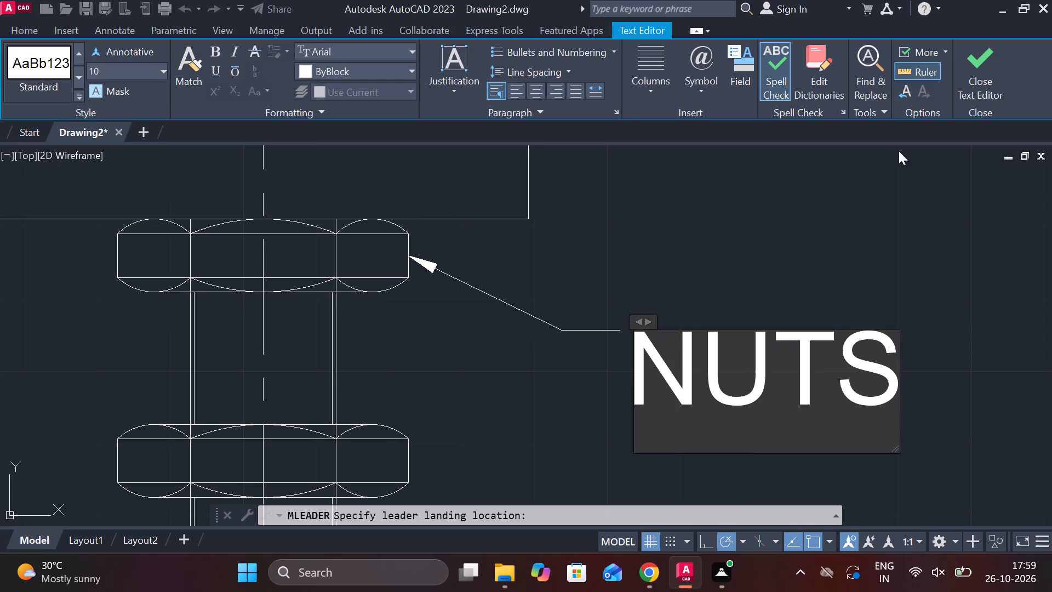
{"action": "left_click", "coordinate": [981, 79]}
Copy the NUTS leader from the right stud to the open area on the outer side of the left stud.
{"action": "scroll", "coordinate": [755, 276], "scroll_direction": "down", "scroll_amount": 2}
{"action": "scroll", "coordinate": [730, 319], "scroll_direction": "down", "scroll_amount": 2}
{"action": "middle_click_drag", "start_coordinate": [750, 364], "coordinate": [725, 221]}
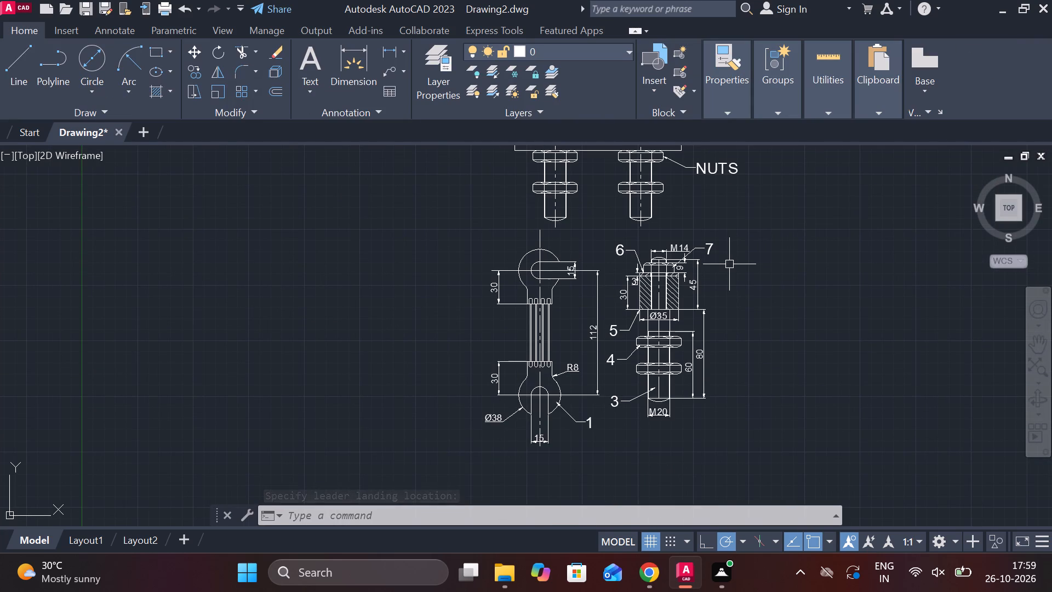
{"action": "middle_click_drag", "start_coordinate": [581, 192], "coordinate": [581, 272]}
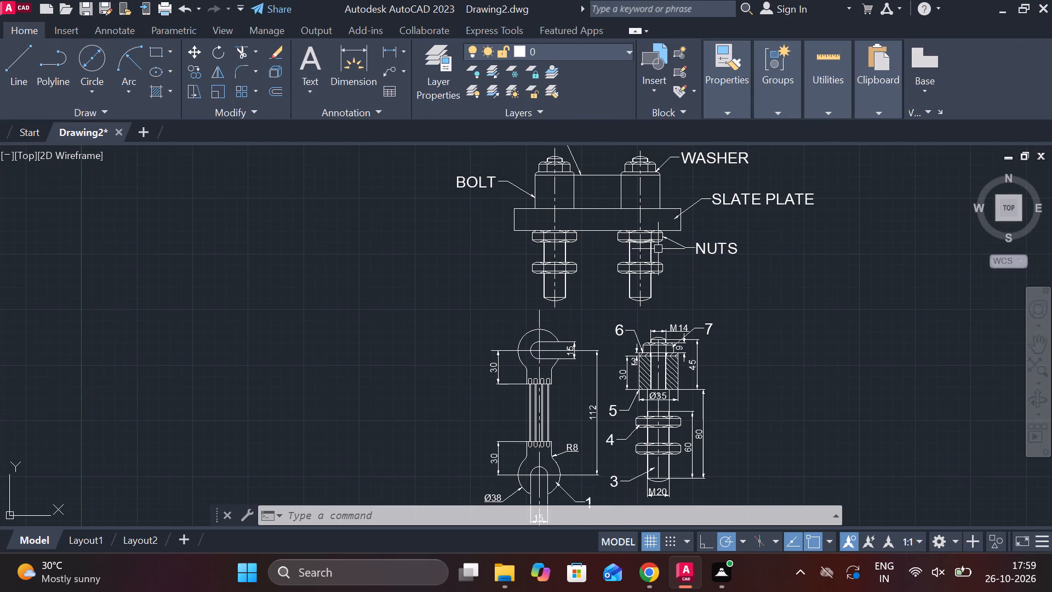
{"action": "left_click", "coordinate": [685, 248]}
{"action": "scroll", "coordinate": [698, 240], "scroll_direction": "up", "scroll_amount": 3}
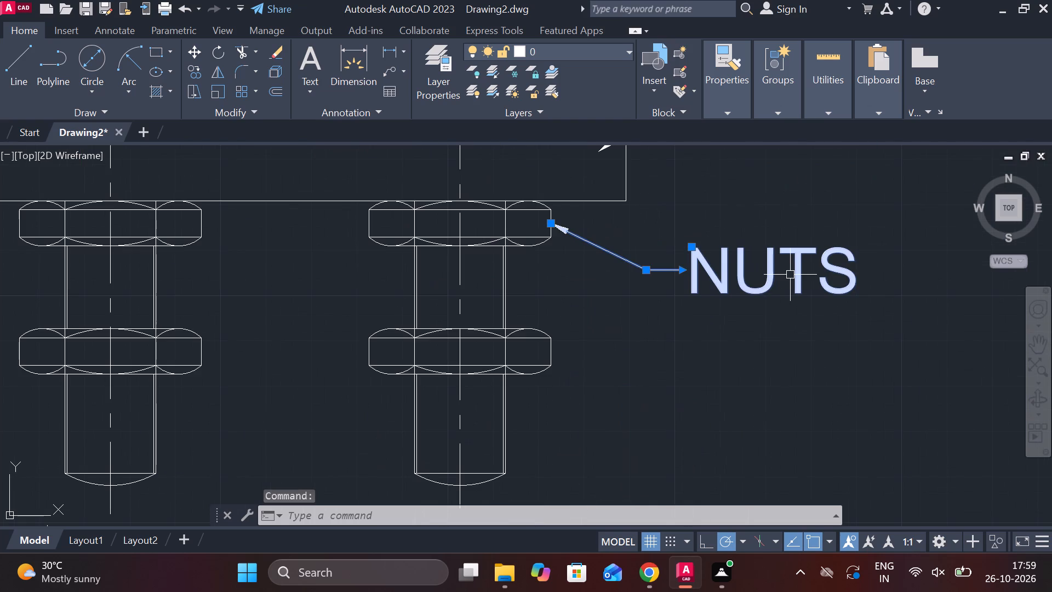
{"action": "type", "text": "CO"}
{"action": "key", "text": "Return"}
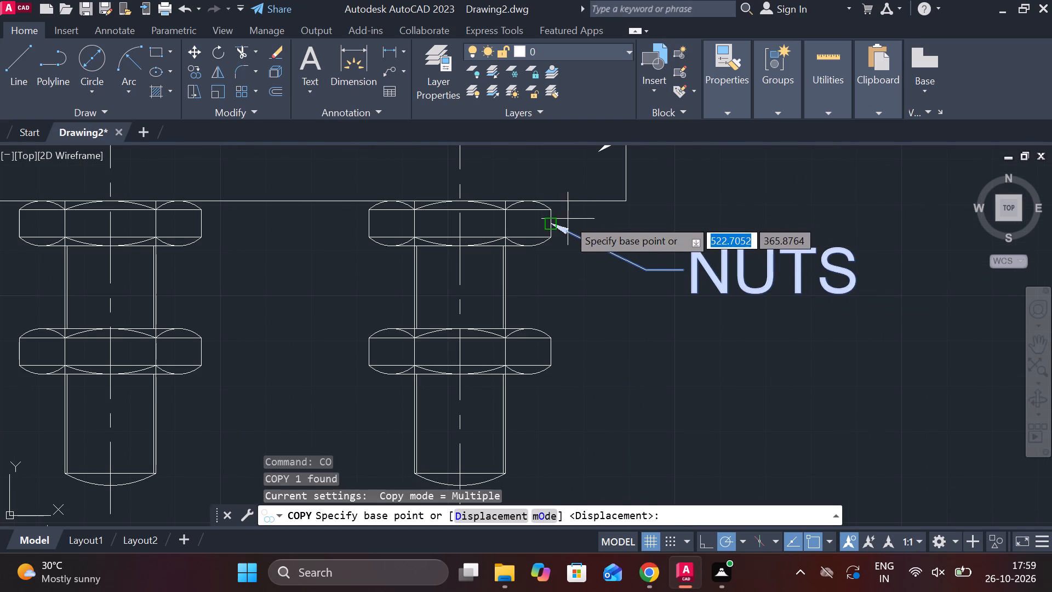
{"action": "left_click", "coordinate": [568, 219]}
{"action": "scroll", "coordinate": [583, 247], "scroll_direction": "down", "scroll_amount": 2}
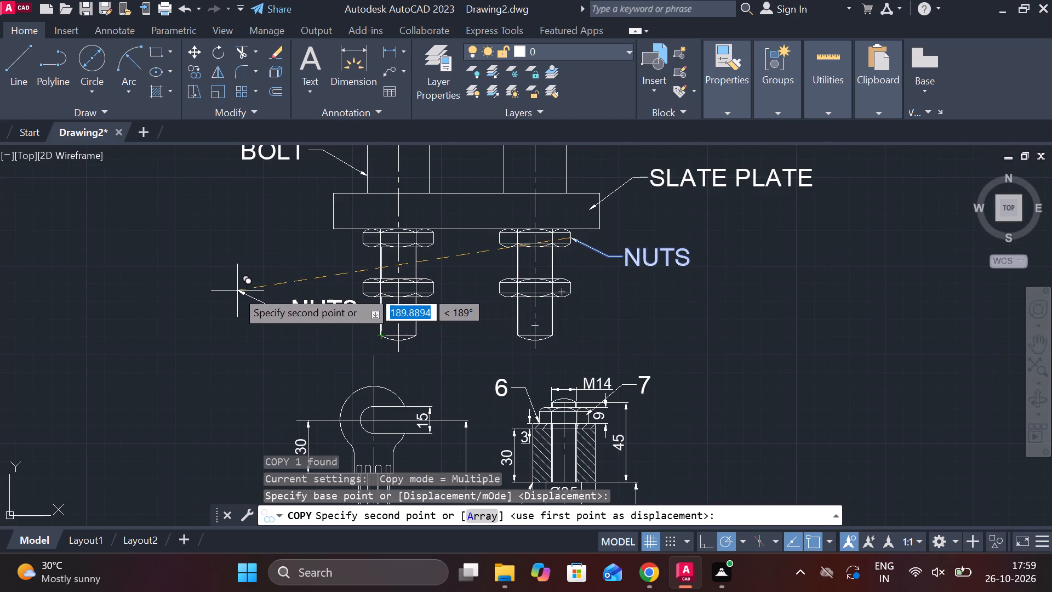
{"action": "left_click", "coordinate": [233, 291]}
{"action": "key", "text": "Escape"}
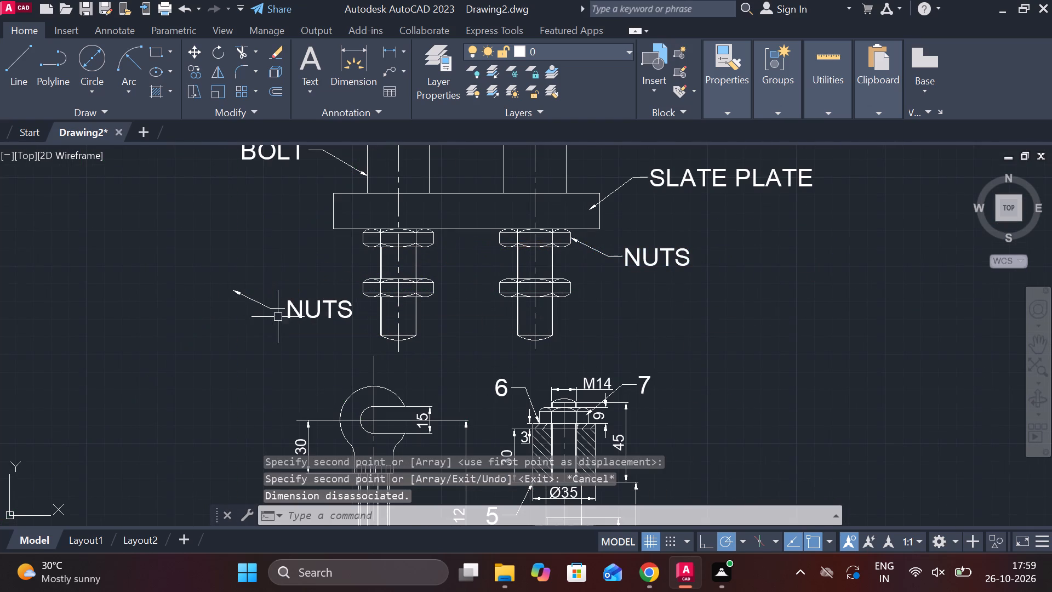
Stretch the copied NUTS leader so its arrowhead meets the left stud's nut beneath the plate and its text sits clear outside the stud.
{"action": "left_click", "coordinate": [270, 309]}
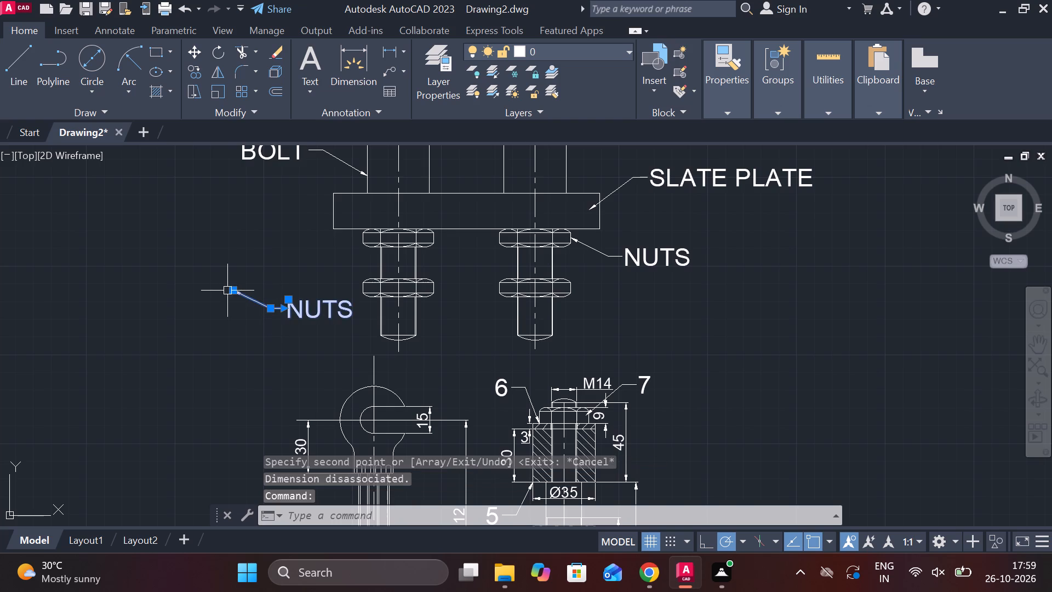
{"action": "left_click", "coordinate": [237, 291]}
{"action": "left_click_drag", "start_coordinate": [235, 288], "coordinate": [242, 288]}
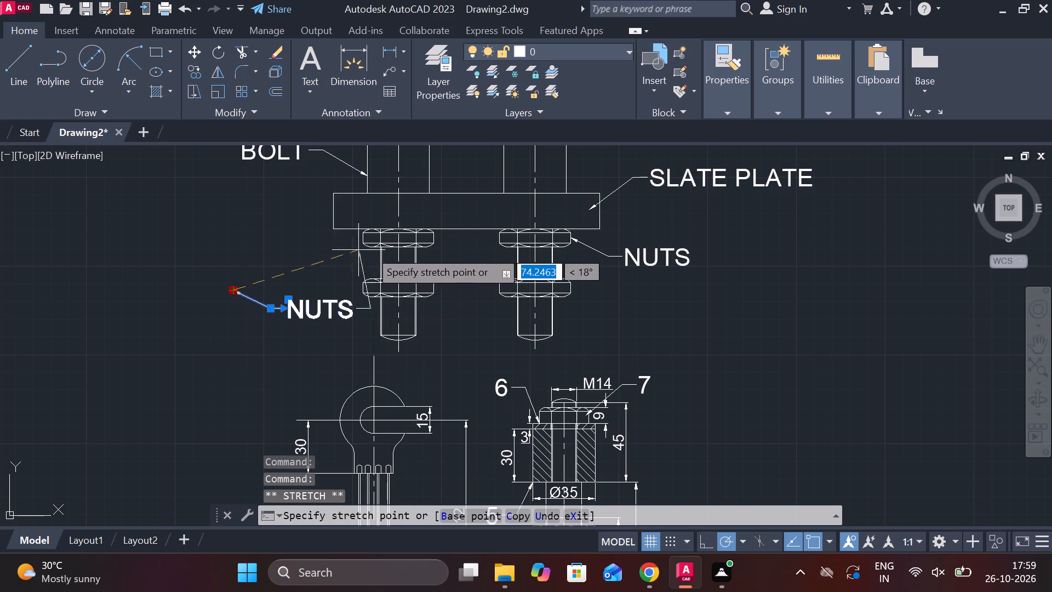
{"action": "left_click", "coordinate": [363, 248]}
{"action": "left_click", "coordinate": [372, 309]}
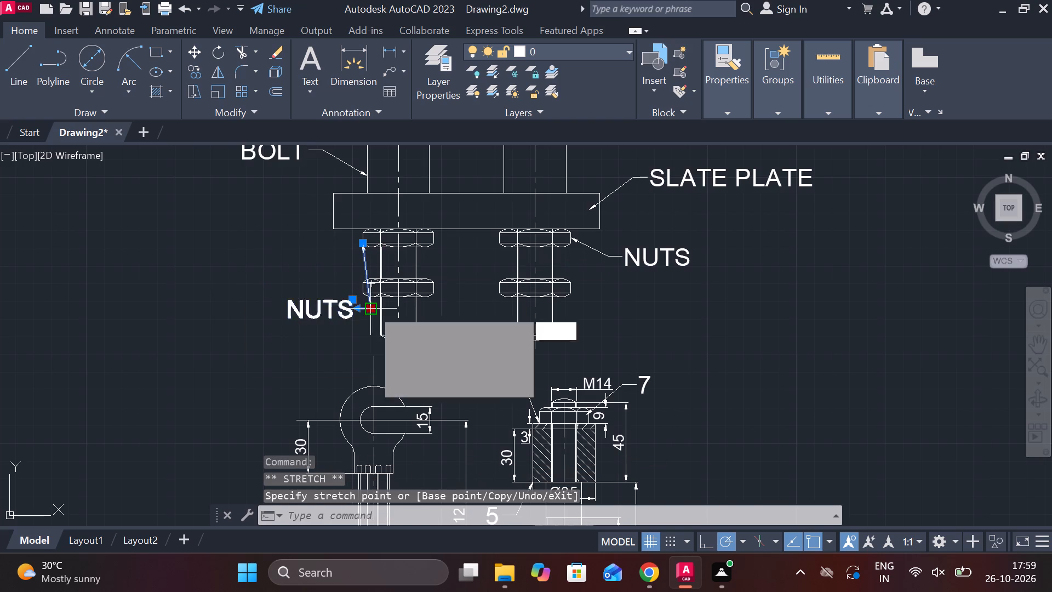
{"action": "left_click", "coordinate": [317, 295]}
{"action": "key", "text": "Escape"}
Stretch the left stud's NUTS leader so its text and landing sit closer to the stud, keeping the arrowhead on the nut.
{"action": "middle_click_drag", "start_coordinate": [313, 316], "coordinate": [351, 331]}
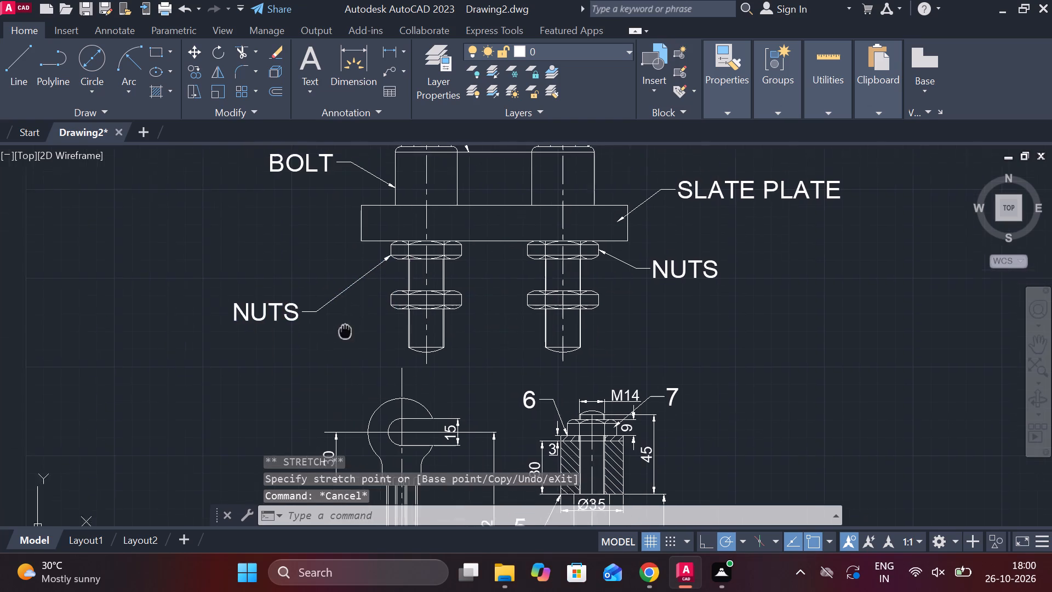
{"action": "middle_click_drag", "start_coordinate": [351, 331], "coordinate": [388, 331]}
{"action": "scroll", "coordinate": [340, 315], "scroll_direction": "up", "scroll_amount": 2}
{"action": "left_click", "coordinate": [393, 309]}
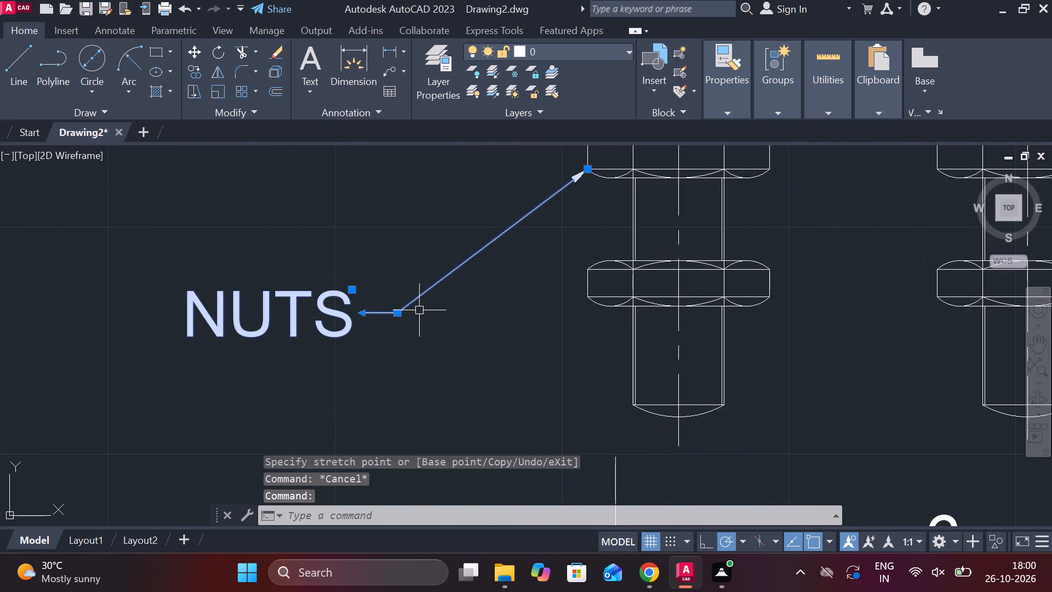
{"action": "left_click", "coordinate": [399, 314]}
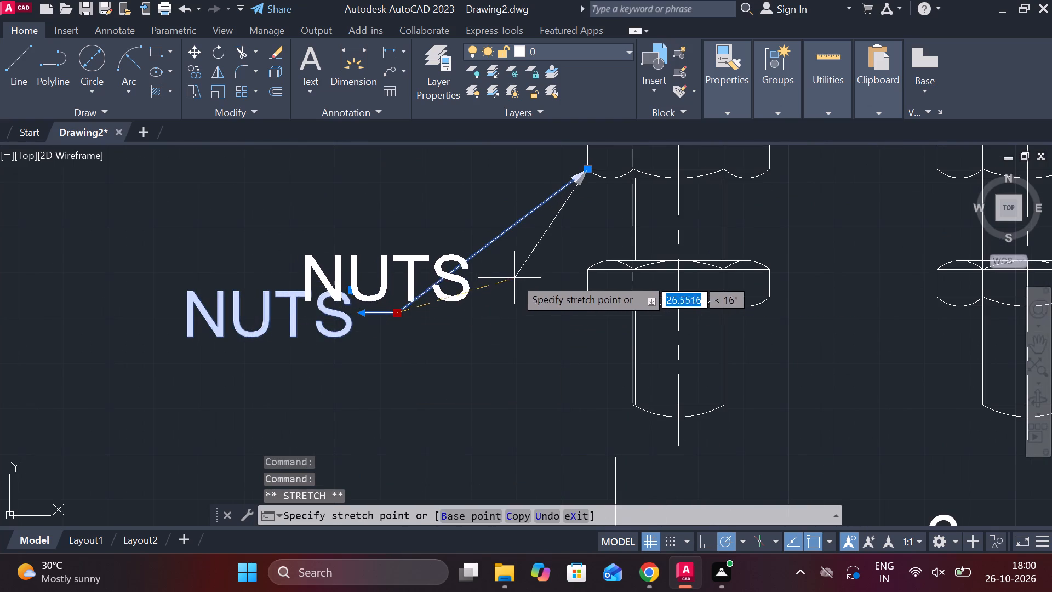
{"action": "left_click", "coordinate": [517, 275]}
{"action": "key", "text": "Escape"}
{"action": "scroll", "coordinate": [524, 334], "scroll_direction": "down", "scroll_amount": 2}
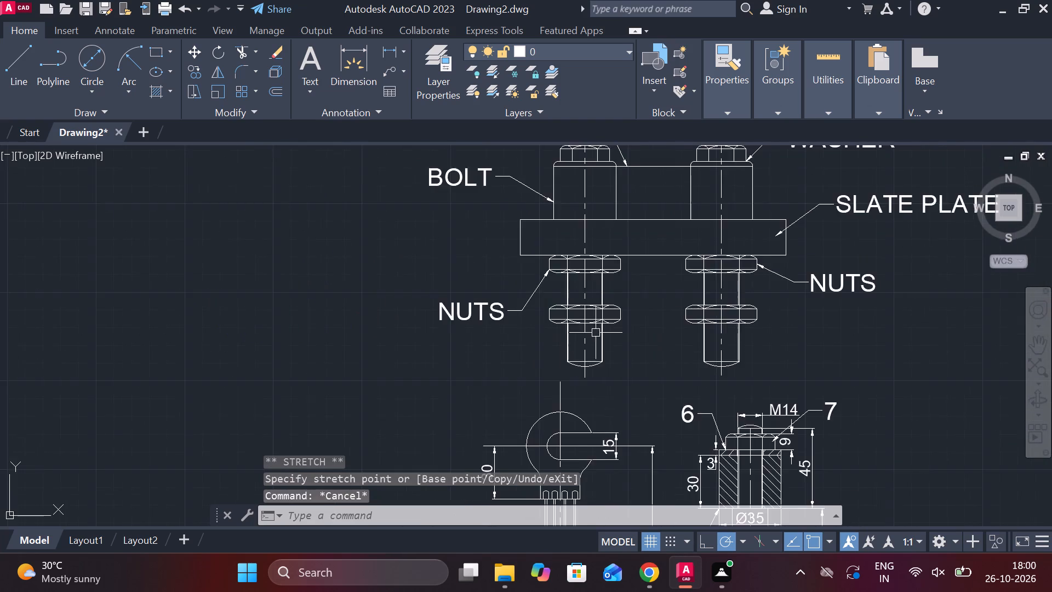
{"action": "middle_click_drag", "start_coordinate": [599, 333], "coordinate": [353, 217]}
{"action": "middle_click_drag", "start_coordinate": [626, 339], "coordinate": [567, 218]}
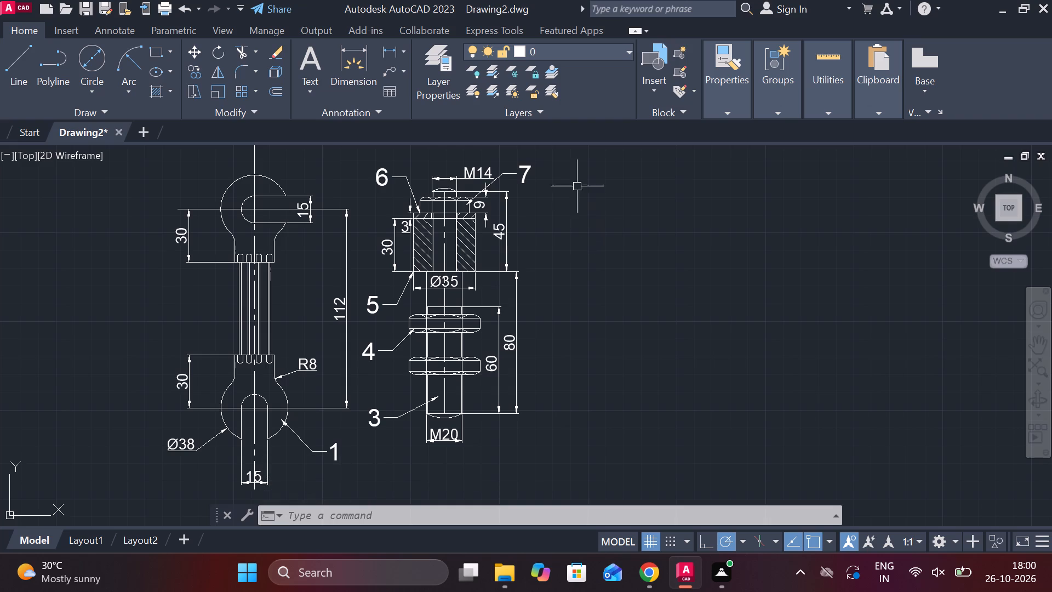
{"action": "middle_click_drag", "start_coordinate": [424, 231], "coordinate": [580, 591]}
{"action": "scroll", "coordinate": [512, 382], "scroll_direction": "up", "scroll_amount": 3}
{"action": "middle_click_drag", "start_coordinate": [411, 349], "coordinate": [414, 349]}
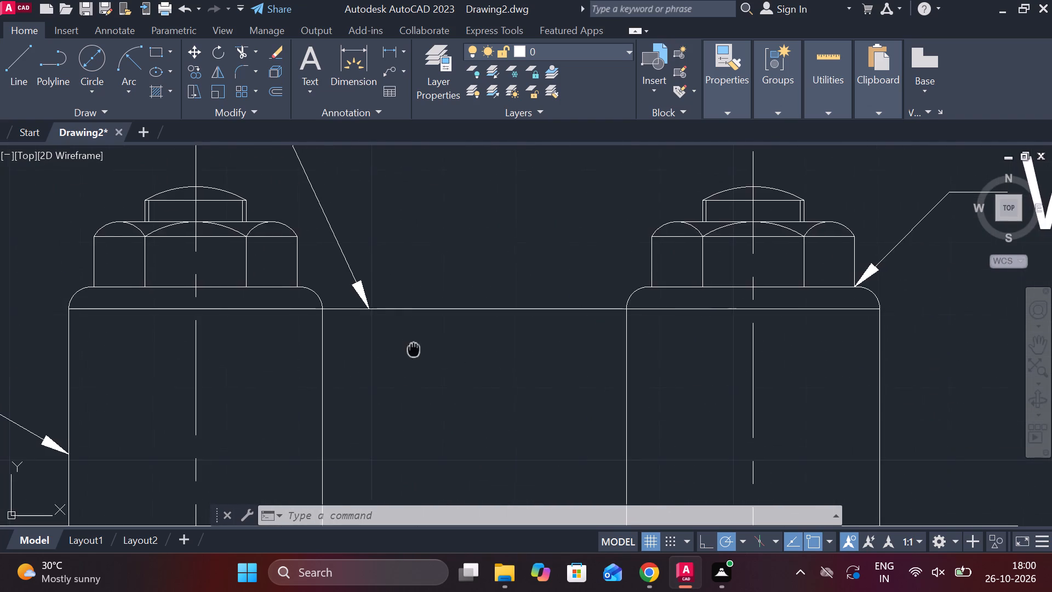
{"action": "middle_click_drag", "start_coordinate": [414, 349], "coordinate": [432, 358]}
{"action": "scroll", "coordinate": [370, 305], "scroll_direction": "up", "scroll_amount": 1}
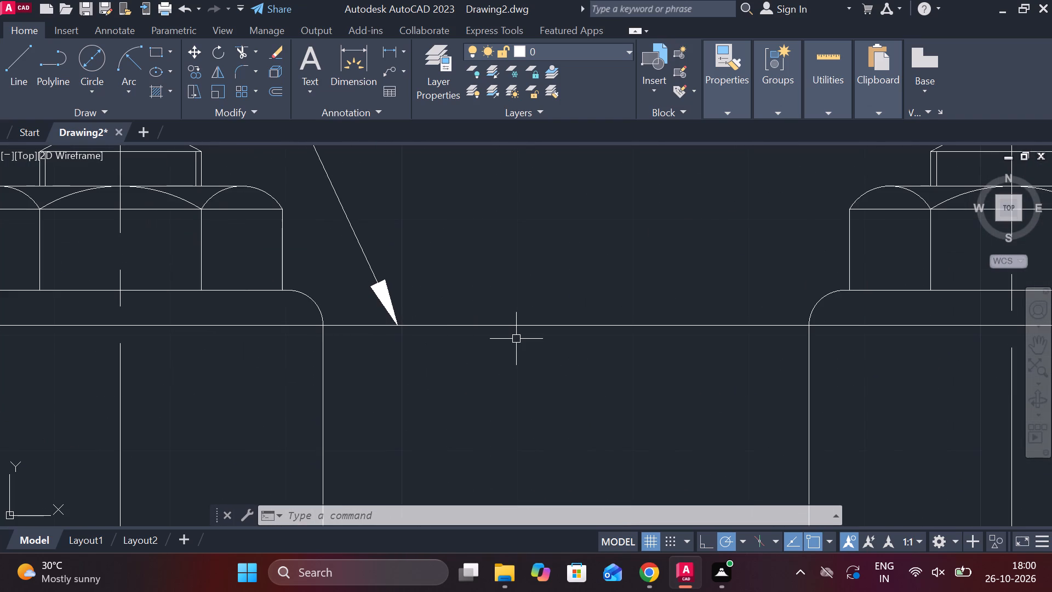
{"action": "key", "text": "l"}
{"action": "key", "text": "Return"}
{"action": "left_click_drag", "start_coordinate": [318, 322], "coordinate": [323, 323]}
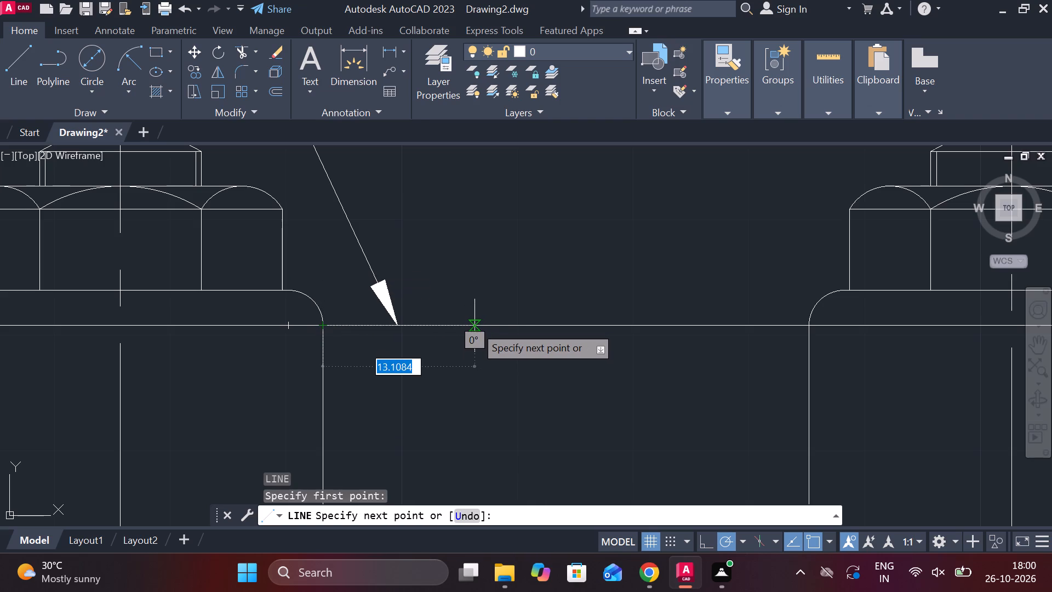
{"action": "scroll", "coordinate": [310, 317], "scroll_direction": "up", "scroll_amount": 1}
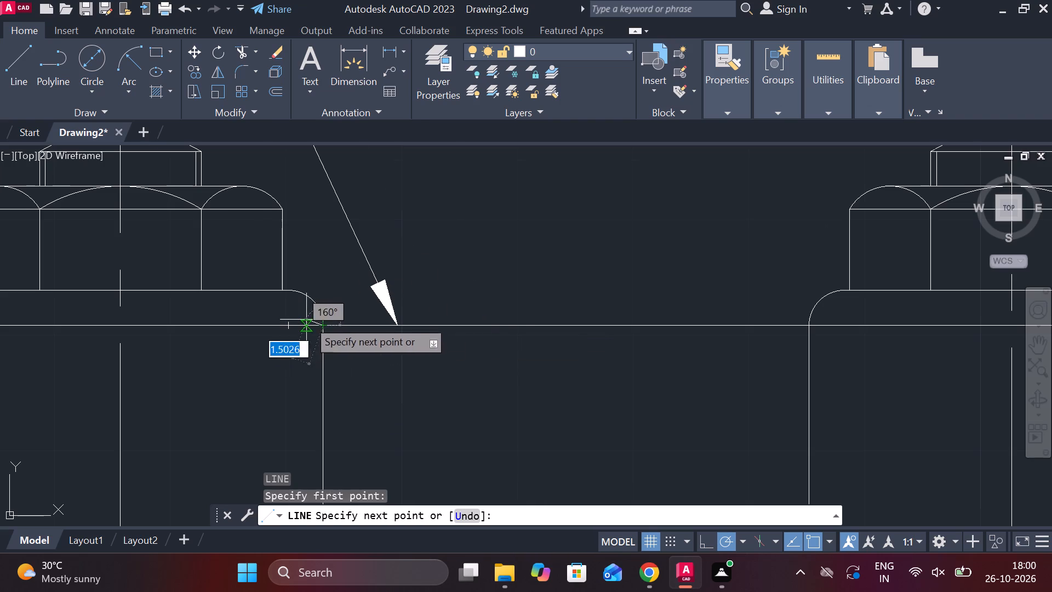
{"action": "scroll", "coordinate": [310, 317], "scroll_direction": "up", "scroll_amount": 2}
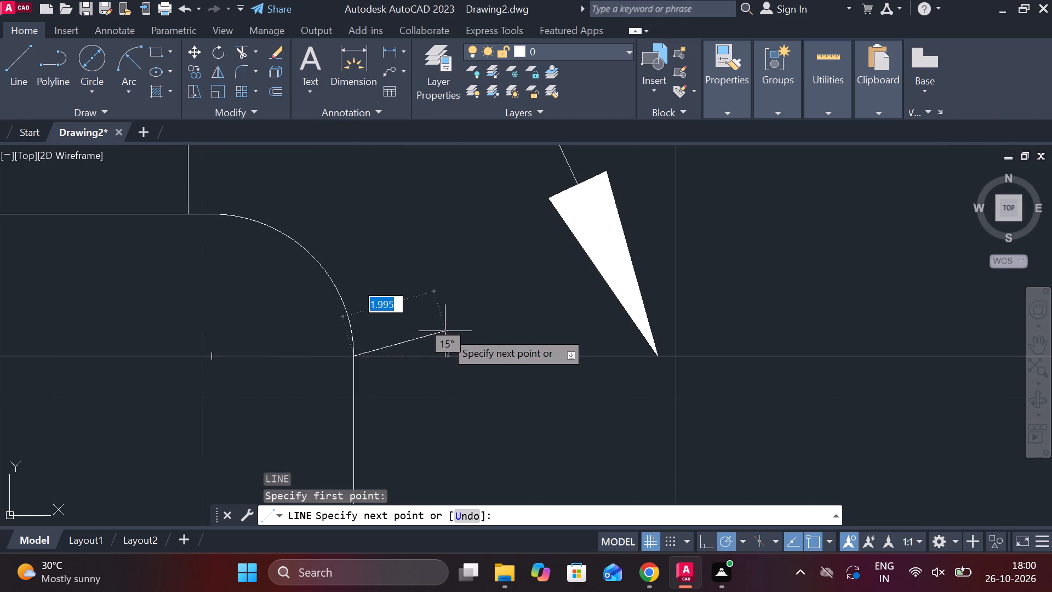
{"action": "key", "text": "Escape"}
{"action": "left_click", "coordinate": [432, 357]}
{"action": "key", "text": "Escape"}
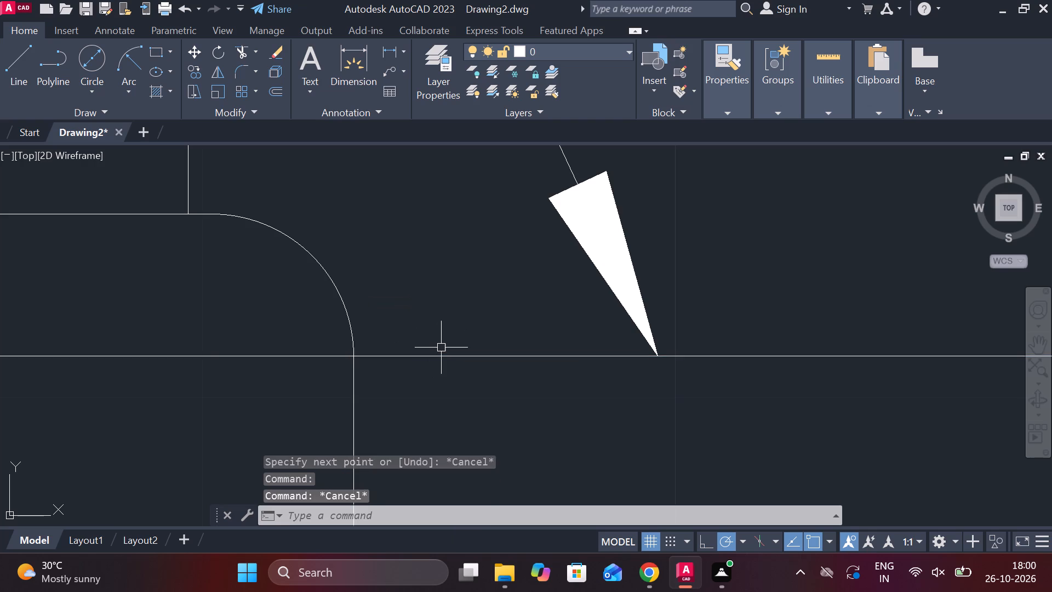
Draw an open rectangular tab 0.5 high and about 1.84 wide on the upper horizontal edge between the bolts, just beside the left bolt.
{"action": "key", "text": "l"}
{"action": "key", "text": "Return"}
{"action": "left_click", "coordinate": [416, 361]}
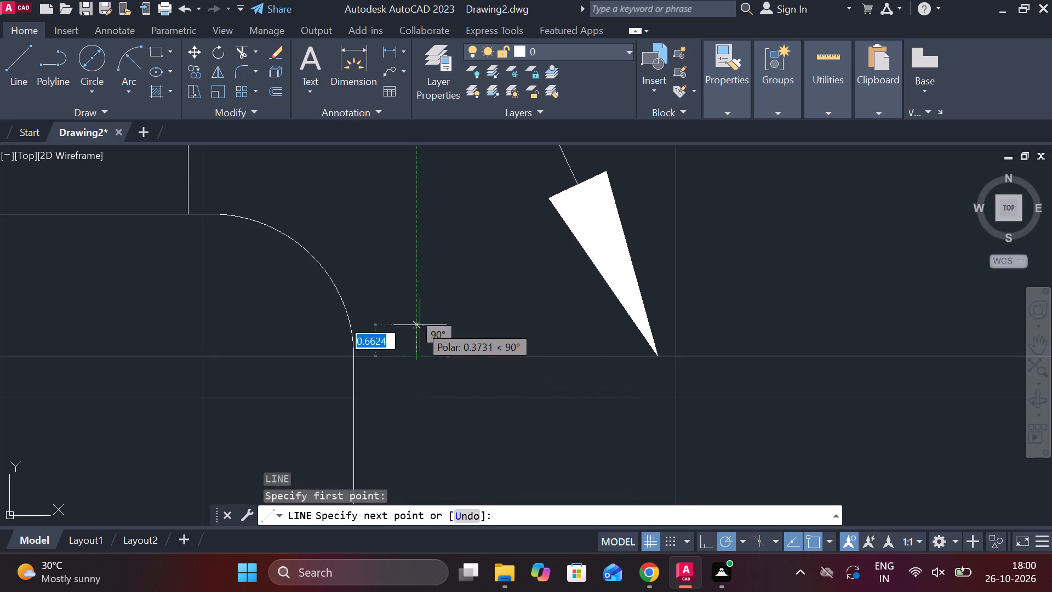
{"action": "key", "text": "1"}
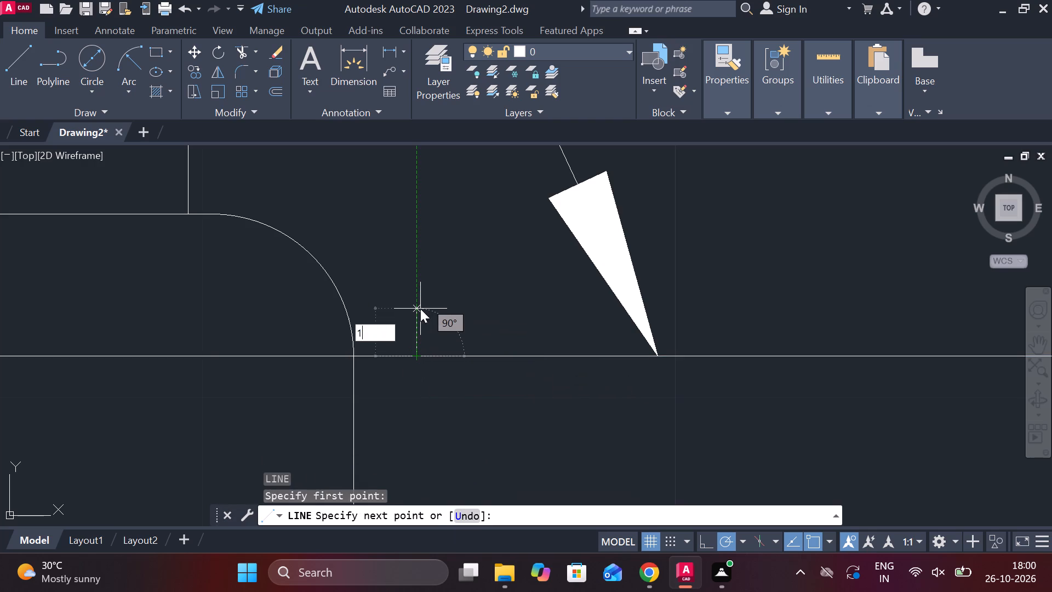
{"action": "key", "text": "Return"}
{"action": "scroll", "coordinate": [515, 326], "scroll_direction": "down", "scroll_amount": 2}
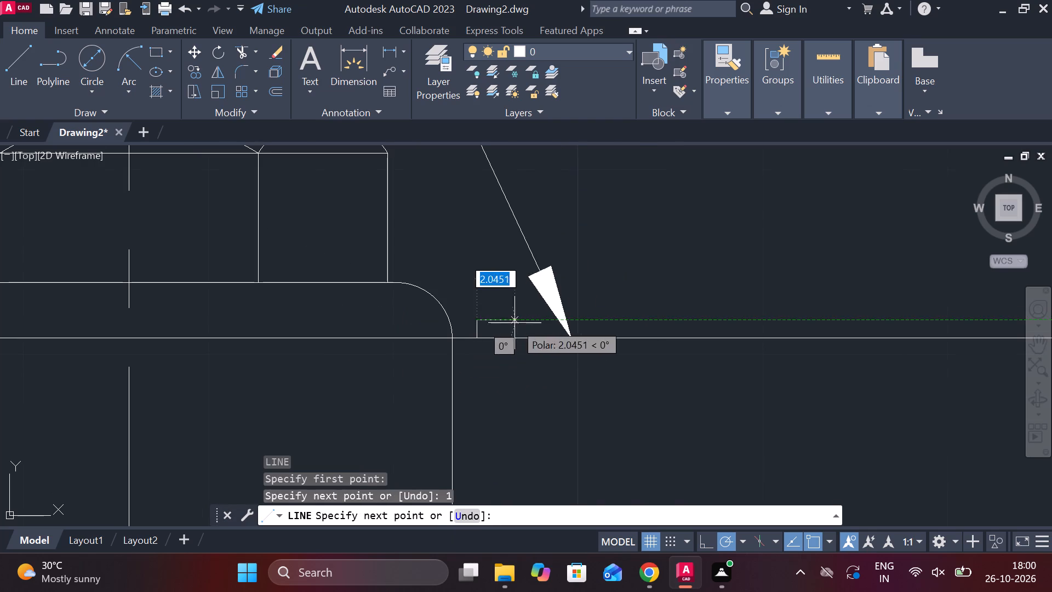
{"action": "key", "text": "ctrl+z"}
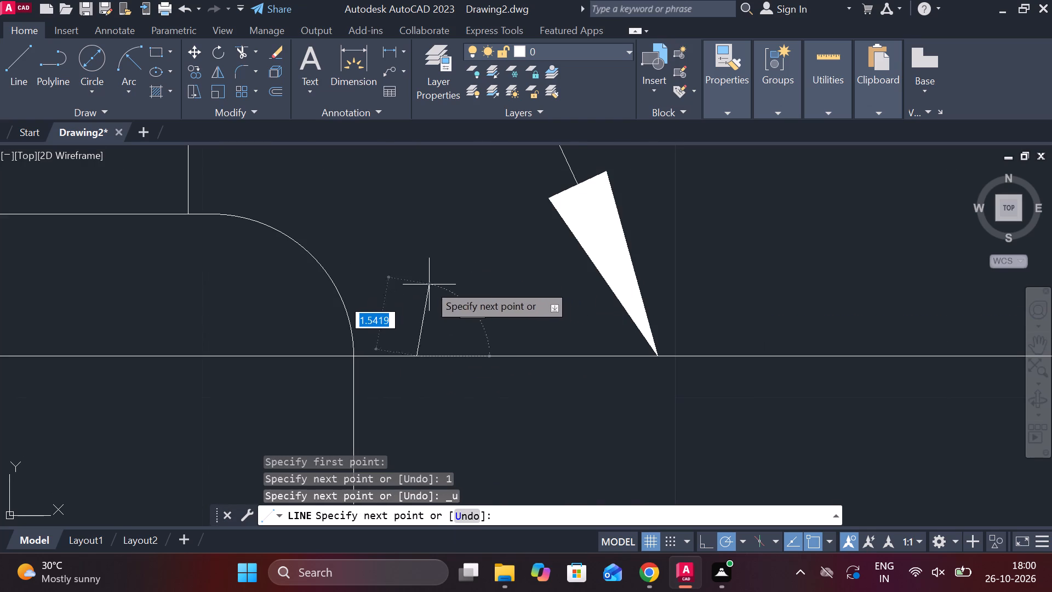
{"action": "type", "text": ".5"}
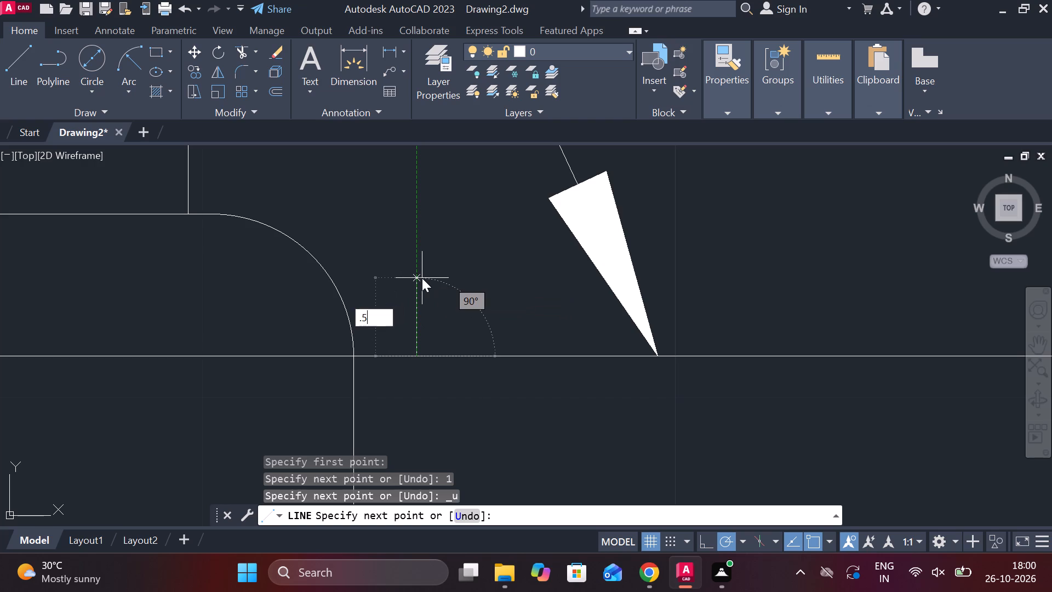
{"action": "key", "text": "Return"}
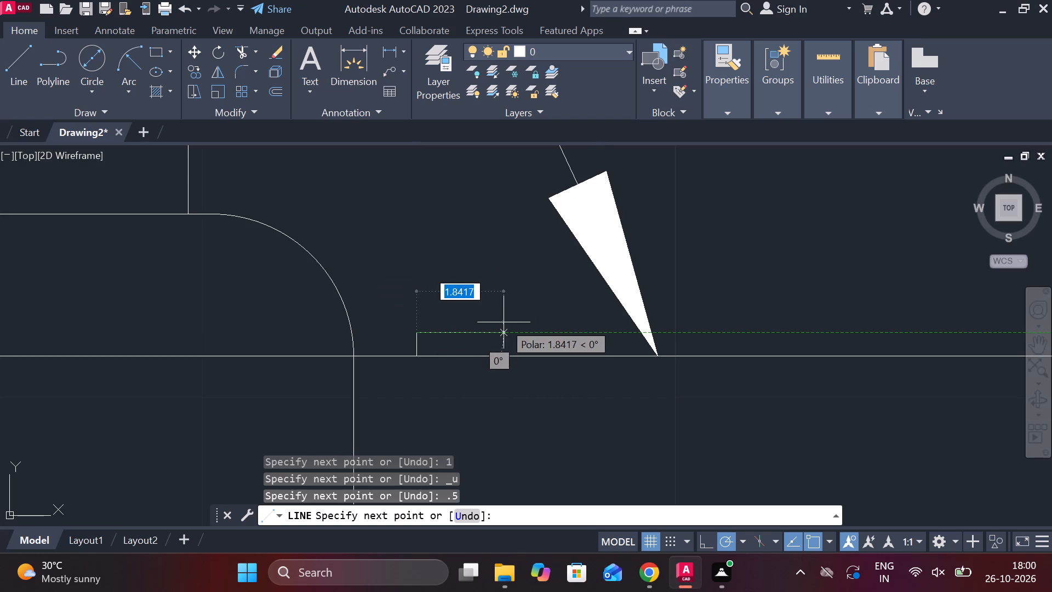
{"action": "left_click", "coordinate": [504, 322]}
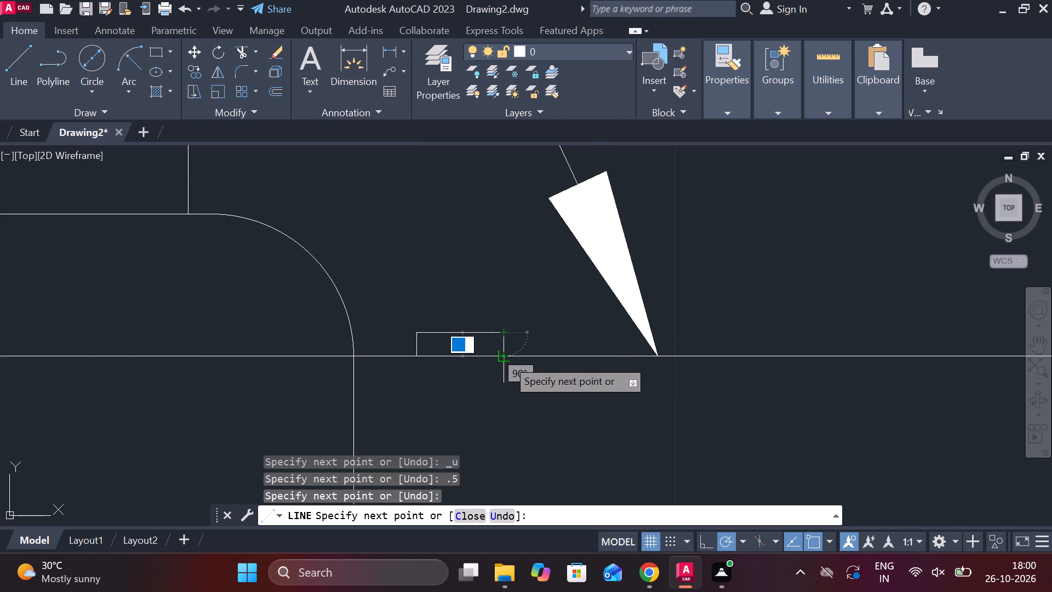
{"action": "left_click", "coordinate": [507, 359]}
{"action": "key", "text": "Escape"}
Draw a horizontal line about 34.5 long from the tab's inner side, just above the upper edge, towards the right bolt.
{"action": "scroll", "coordinate": [524, 335], "scroll_direction": "up", "scroll_amount": 2}
{"action": "key", "text": "l"}
{"action": "key", "text": "Return"}
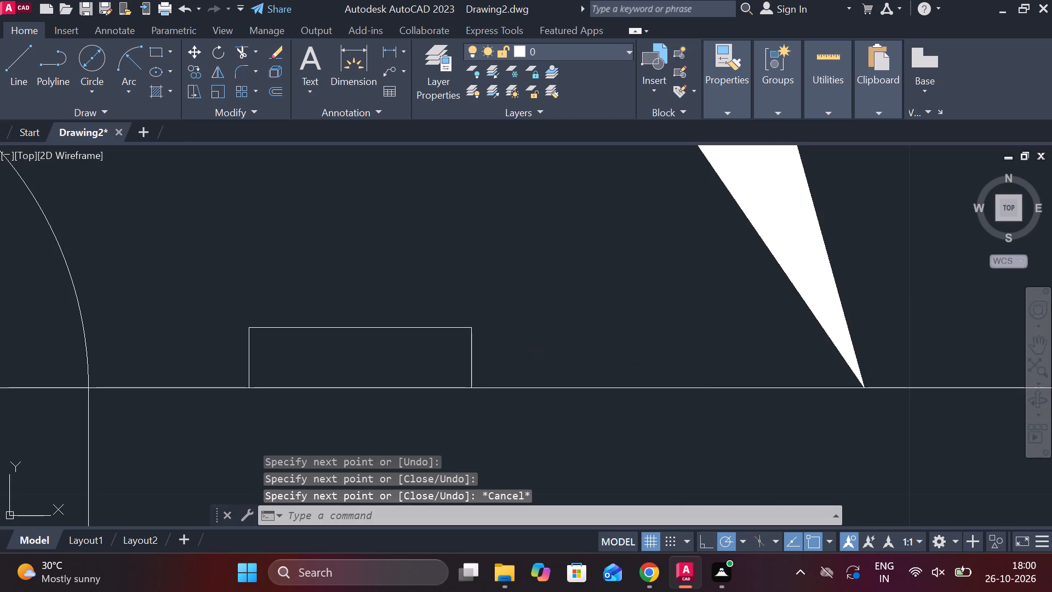
{"action": "scroll", "coordinate": [473, 368], "scroll_direction": "up", "scroll_amount": 3}
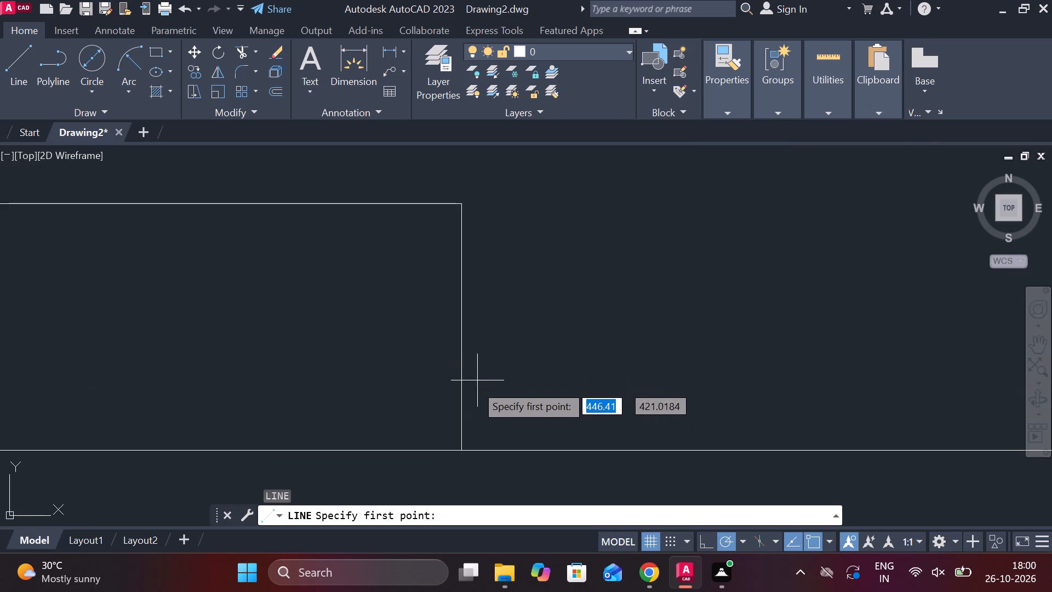
{"action": "left_click", "coordinate": [462, 412]}
{"action": "scroll", "coordinate": [502, 408], "scroll_direction": "down", "scroll_amount": 3}
{"action": "scroll", "coordinate": [716, 406], "scroll_direction": "down", "scroll_amount": 2}
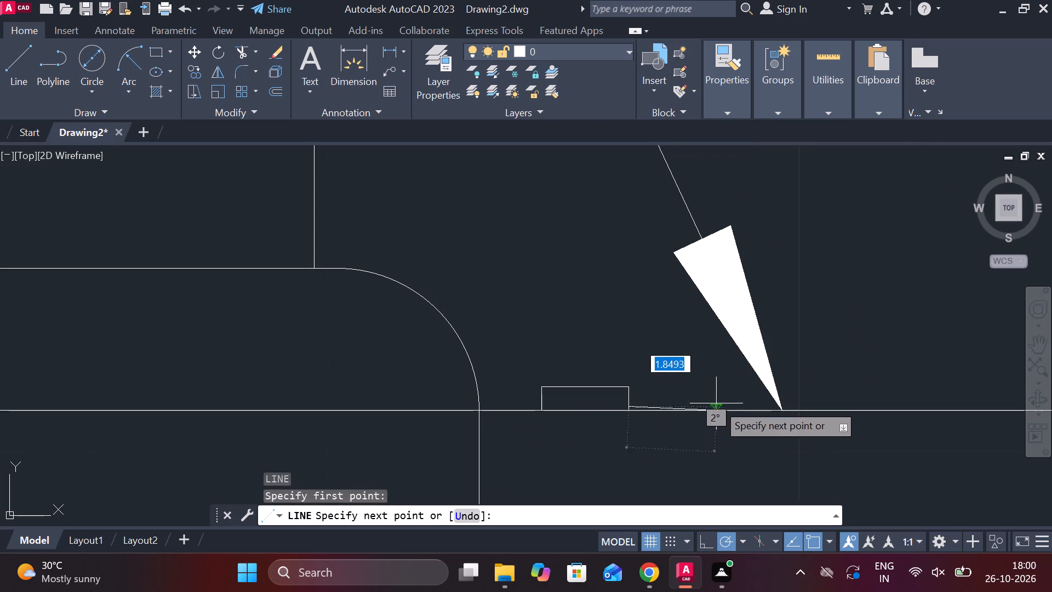
{"action": "middle_click_drag", "start_coordinate": [803, 404], "coordinate": [200, 405]}
{"action": "scroll", "coordinate": [280, 395], "scroll_direction": "down", "scroll_amount": 2}
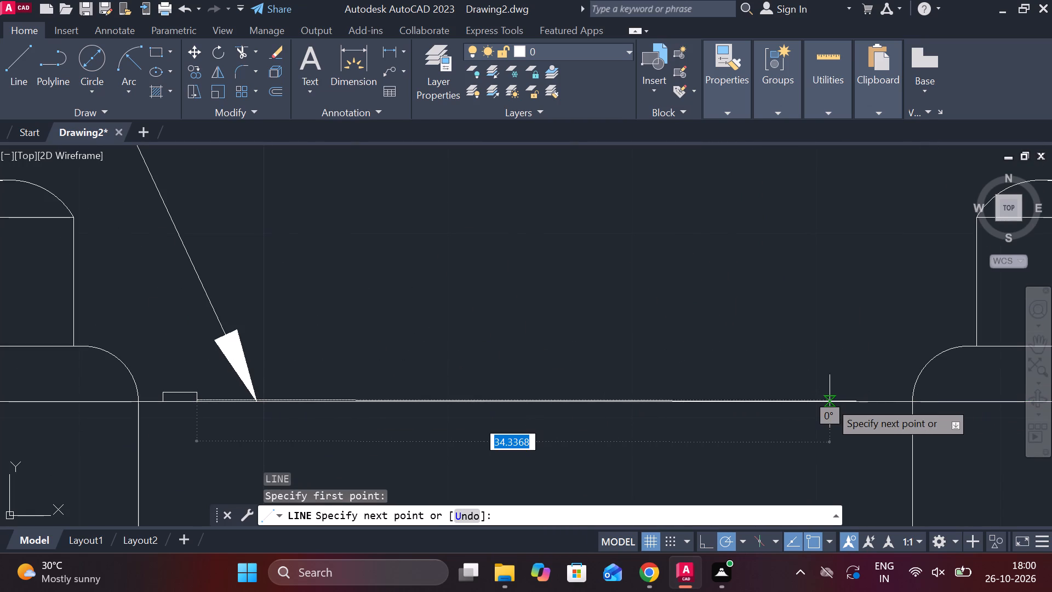
{"action": "scroll", "coordinate": [830, 401], "scroll_direction": "up", "scroll_amount": 7}
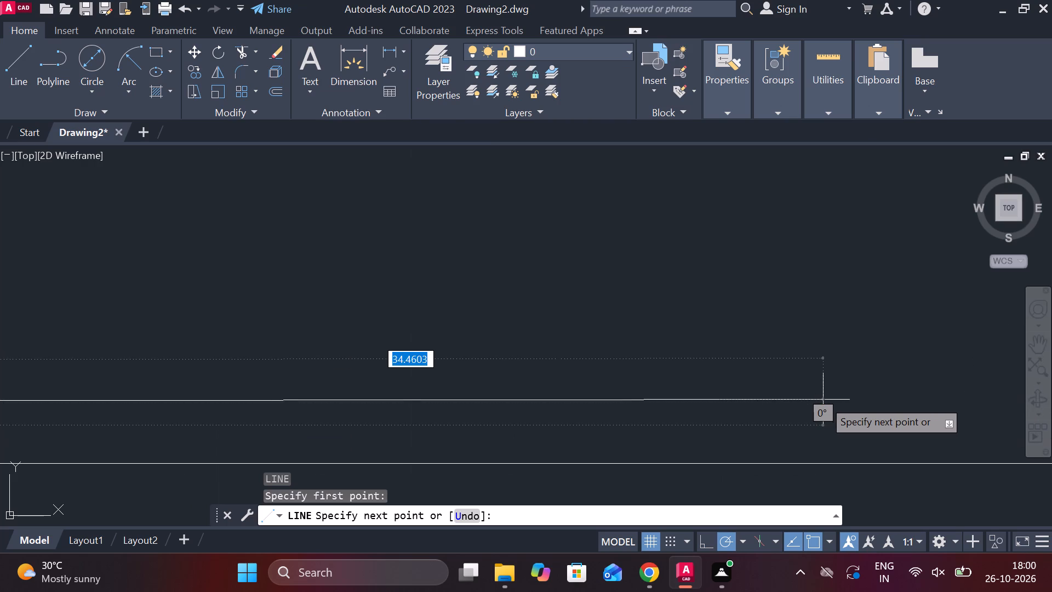
{"action": "scroll", "coordinate": [825, 429], "scroll_direction": "down", "scroll_amount": 1}
{"action": "left_click", "coordinate": [825, 429]}
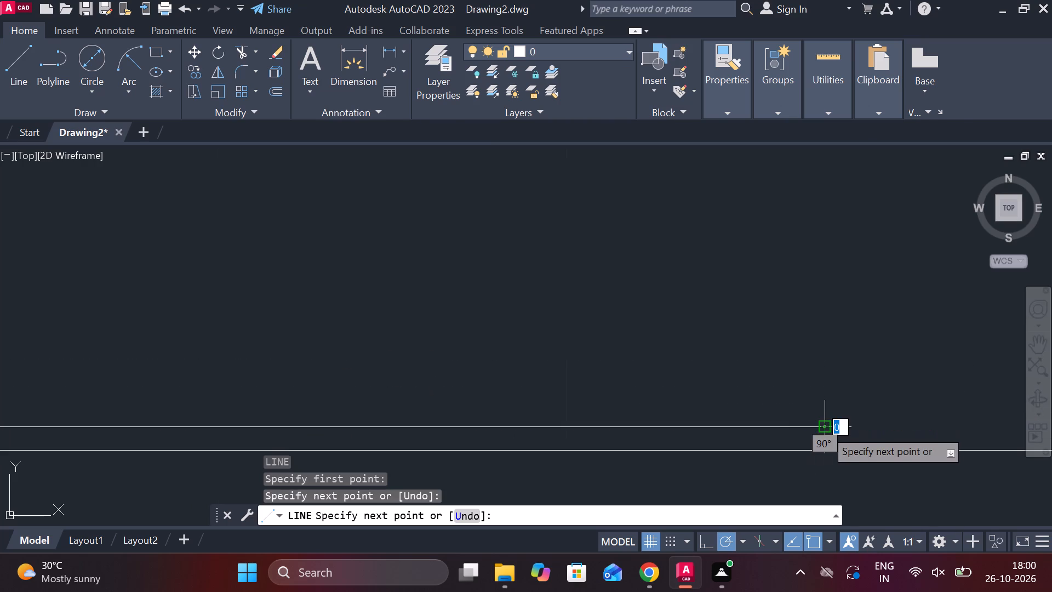
{"action": "scroll", "coordinate": [825, 420], "scroll_direction": "down", "scroll_amount": 5}
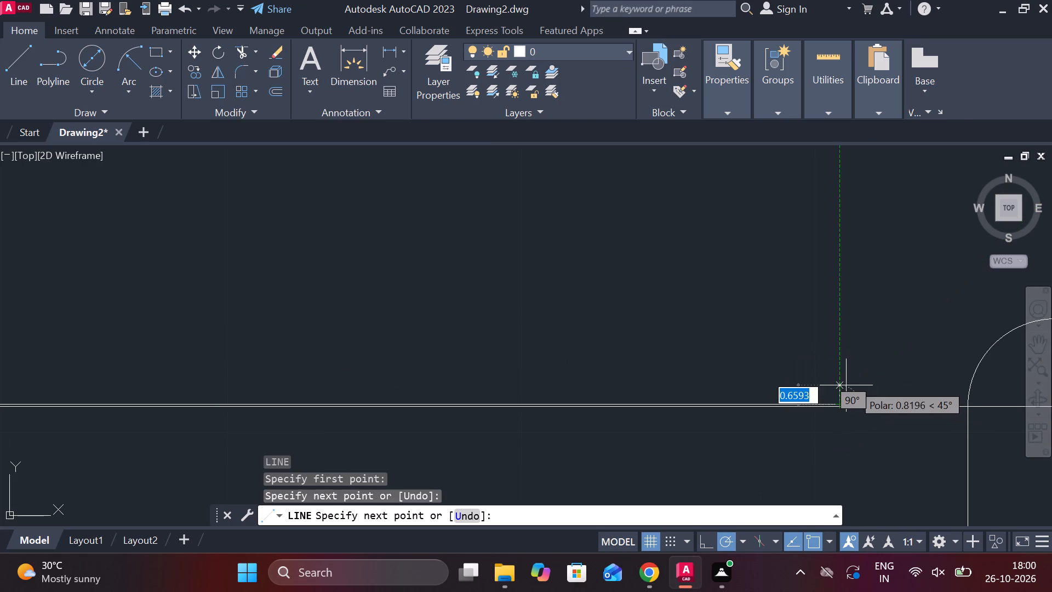
{"action": "scroll", "coordinate": [844, 386], "scroll_direction": "down", "scroll_amount": 2}
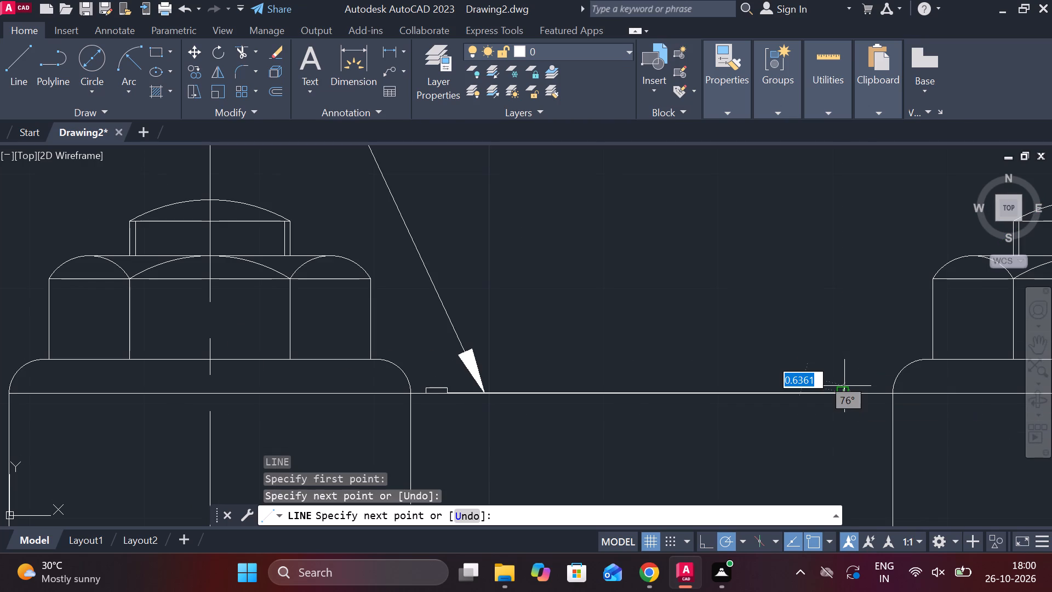
{"action": "key", "text": "Escape"}
Mirror the tab's three lines about a vertical axis through the midpoint of the edge between the bolts, keeping the originals.
{"action": "scroll", "coordinate": [416, 377], "scroll_direction": "up", "scroll_amount": 2}
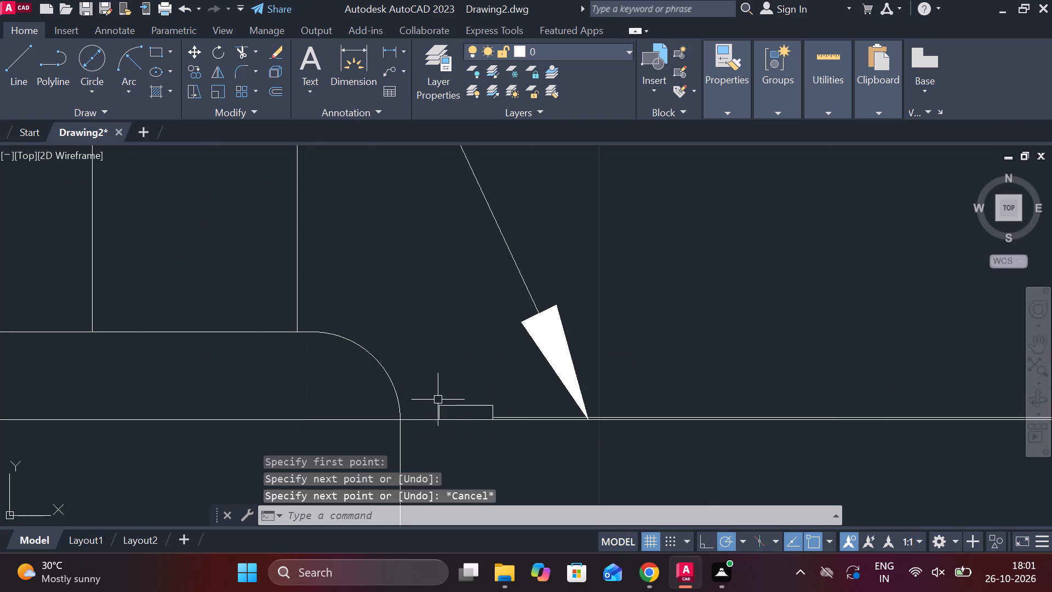
{"action": "left_click", "coordinate": [455, 401]}
{"action": "key", "text": "Escape"}
{"action": "left_click", "coordinate": [457, 406]}
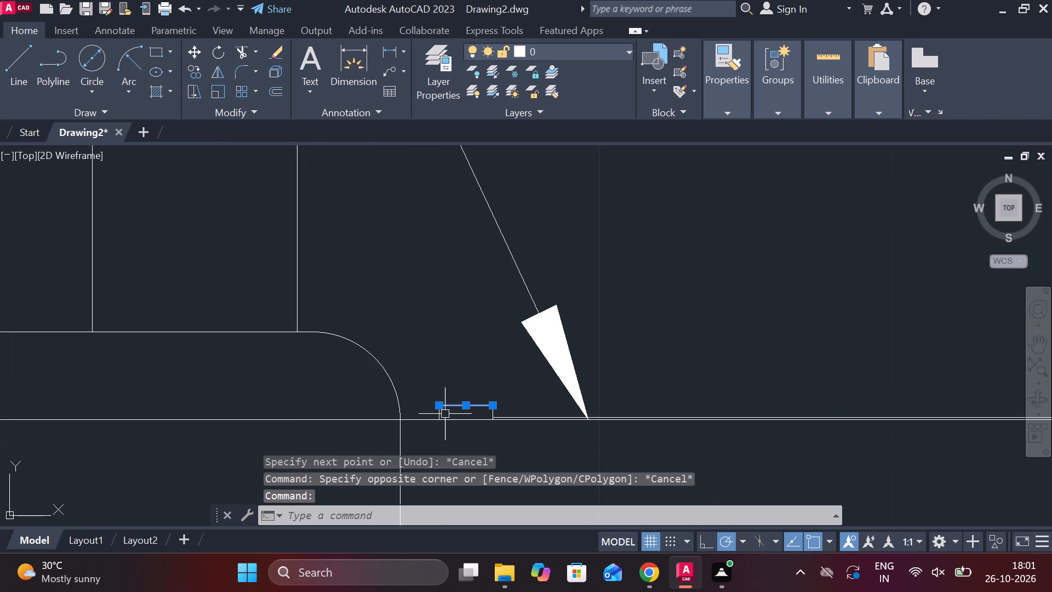
{"action": "scroll", "coordinate": [450, 409], "scroll_direction": "up", "scroll_amount": 3}
{"action": "left_click", "coordinate": [398, 421]}
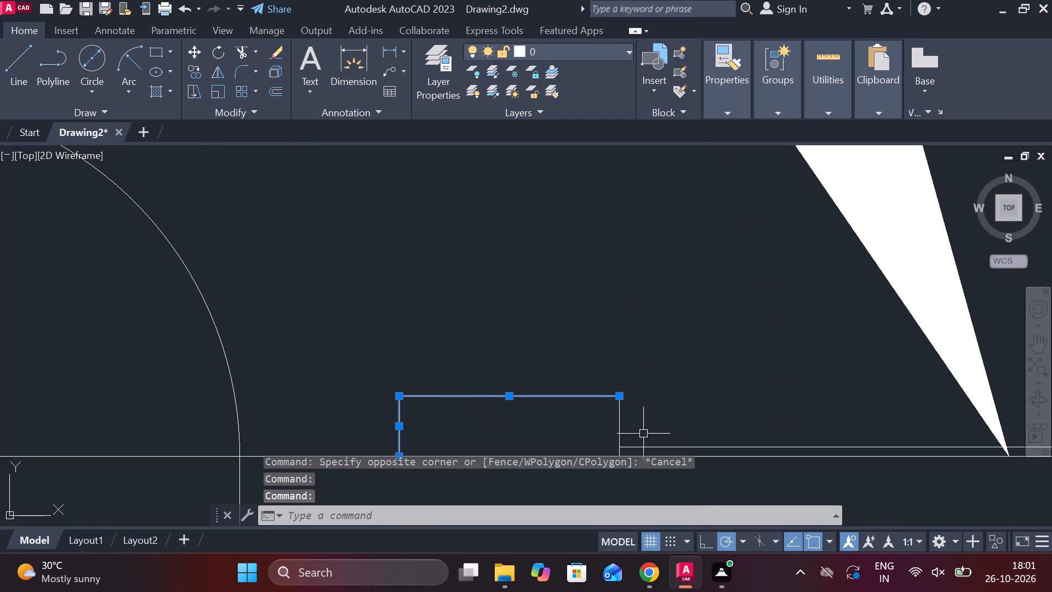
{"action": "left_click", "coordinate": [616, 418]}
{"action": "scroll", "coordinate": [643, 407], "scroll_direction": "down", "scroll_amount": 2}
{"action": "middle_click_drag", "start_coordinate": [631, 405], "coordinate": [470, 390]}
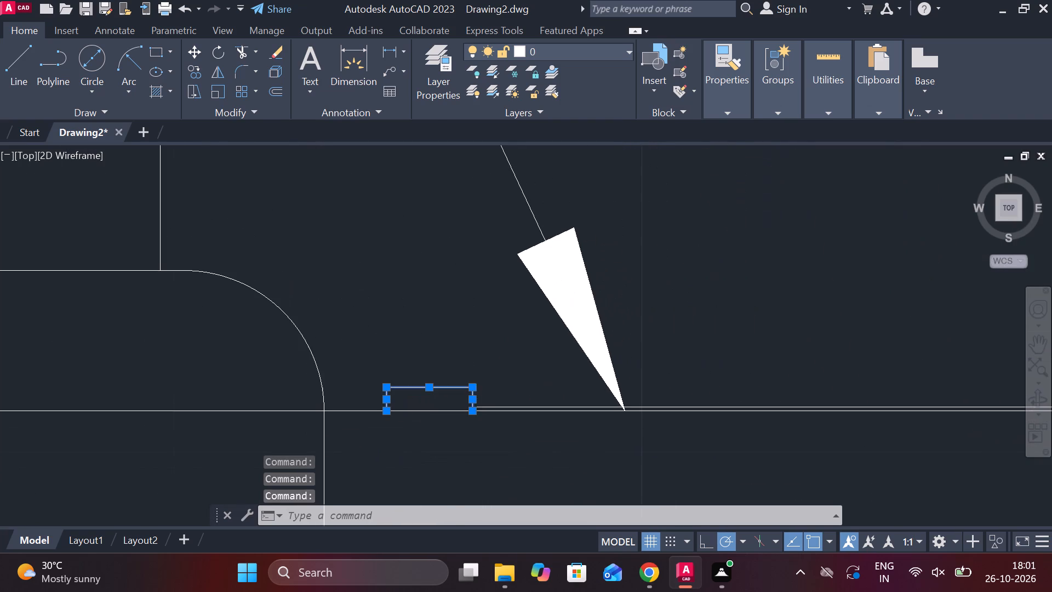
{"action": "key", "text": "m"}
{"action": "key", "text": "i"}
{"action": "key", "text": "Return"}
{"action": "scroll", "coordinate": [865, 505], "scroll_direction": "down", "scroll_amount": 2}
{"action": "middle_click_drag", "start_coordinate": [854, 485], "coordinate": [641, 333]}
{"action": "scroll", "coordinate": [729, 369], "scroll_direction": "down", "scroll_amount": 2}
{"action": "middle_click_drag", "start_coordinate": [799, 352], "coordinate": [676, 378]}
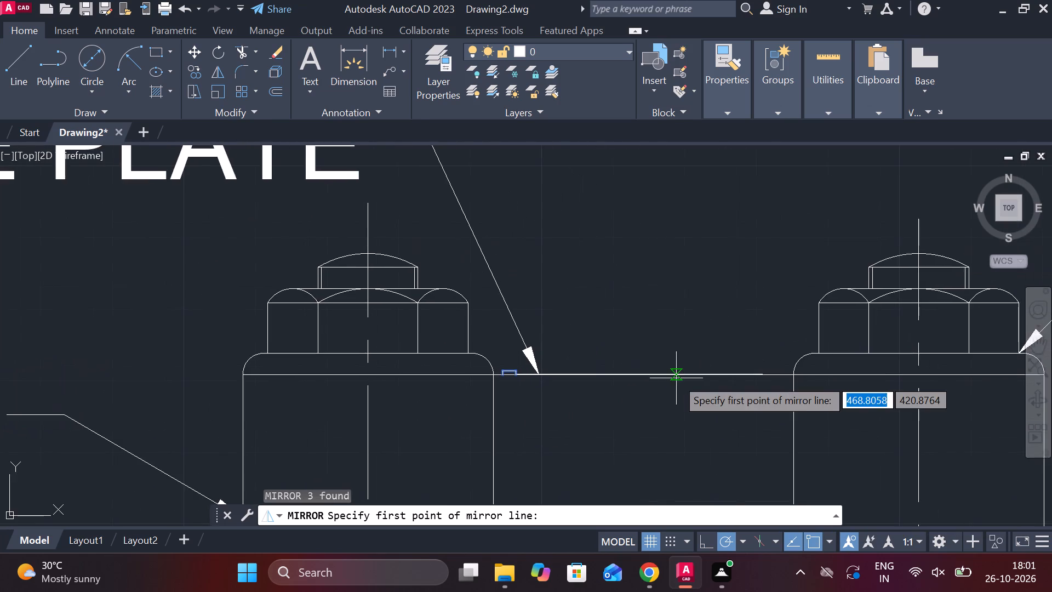
{"action": "scroll", "coordinate": [676, 378], "scroll_direction": "up", "scroll_amount": 2}
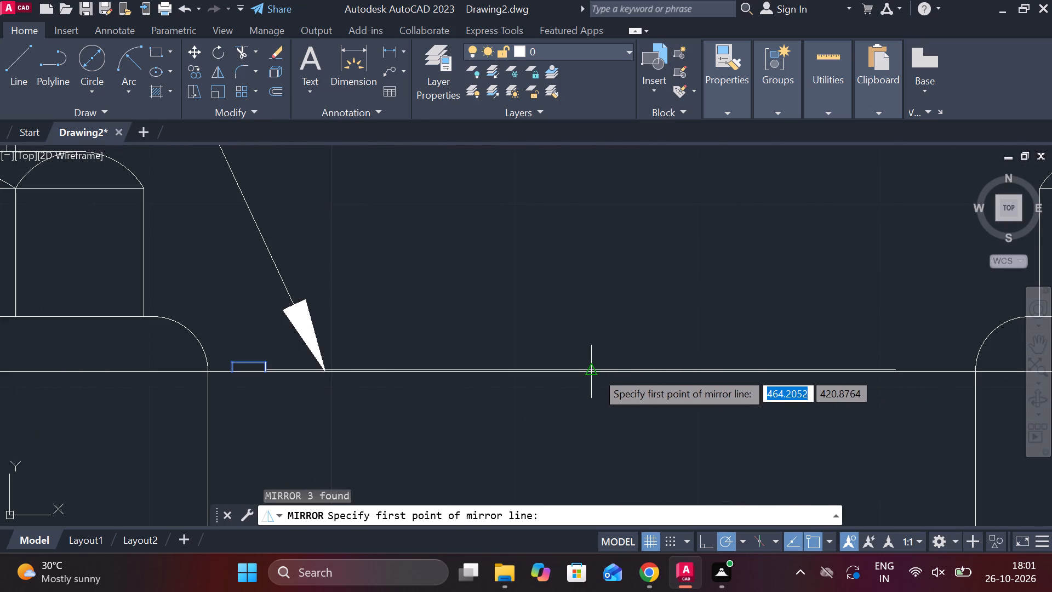
{"action": "left_click", "coordinate": [596, 372]}
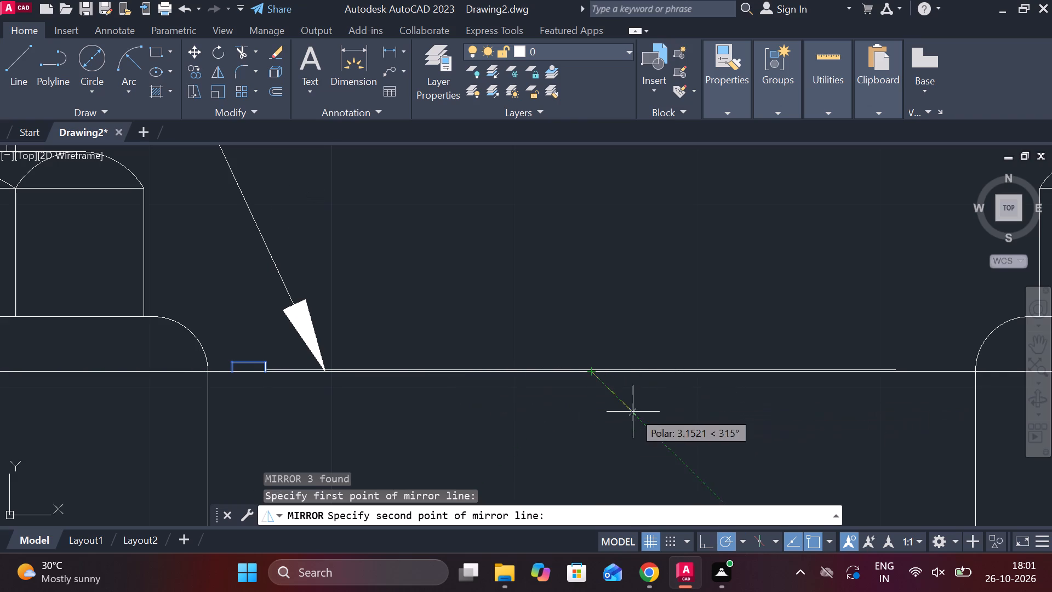
{"action": "middle_click_drag", "start_coordinate": [619, 419], "coordinate": [555, 179]}
{"action": "left_click", "coordinate": [530, 292]}
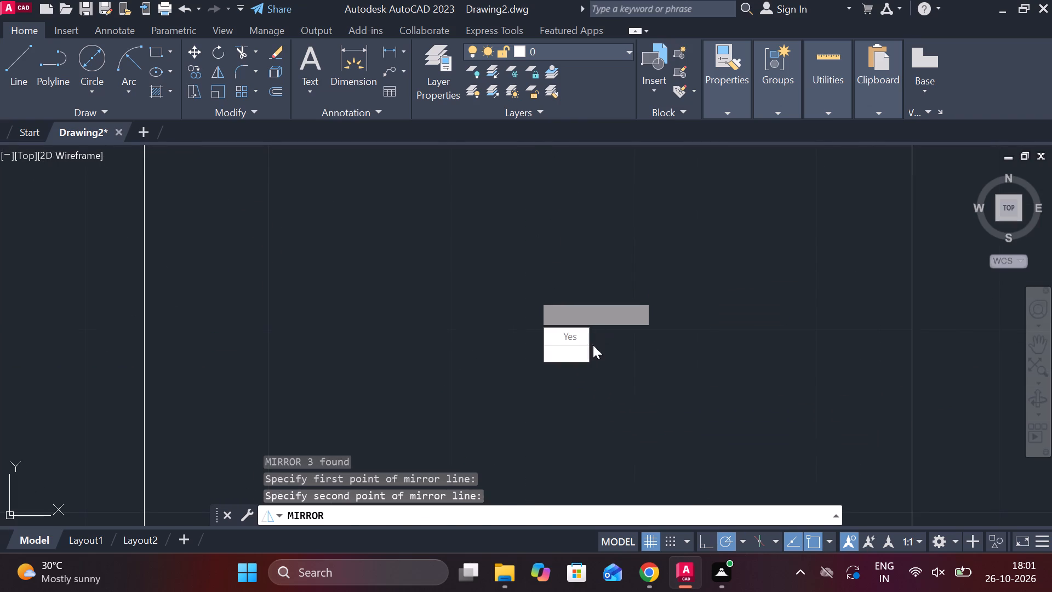
{"action": "left_click_drag", "start_coordinate": [579, 356], "coordinate": [530, 292]}
{"action": "scroll", "coordinate": [634, 271], "scroll_direction": "down", "scroll_amount": 2}
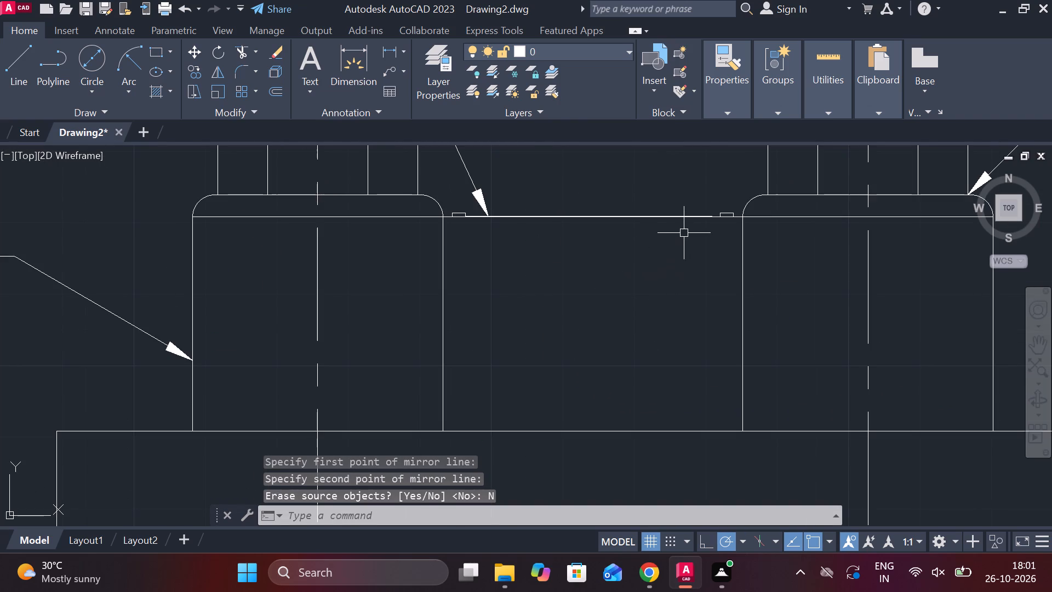
Extend the horizontal line just above the upper edge to the inner side of the right tab.
{"action": "middle_click_drag", "start_coordinate": [684, 232], "coordinate": [620, 309]}
{"action": "scroll", "coordinate": [631, 298], "scroll_direction": "up", "scroll_amount": 2}
{"action": "middle_click_drag", "start_coordinate": [657, 306], "coordinate": [605, 329]}
{"action": "scroll", "coordinate": [604, 317], "scroll_direction": "up", "scroll_amount": 4}
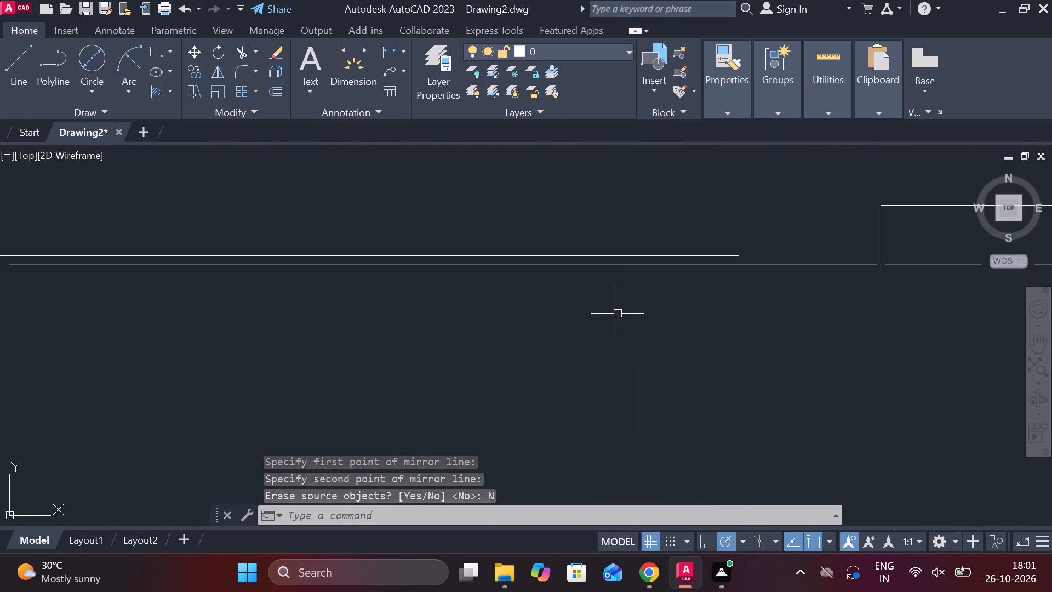
{"action": "middle_click_drag", "start_coordinate": [618, 314], "coordinate": [508, 345]}
{"action": "type", "text": "EX"}
{"action": "key", "text": "space"}
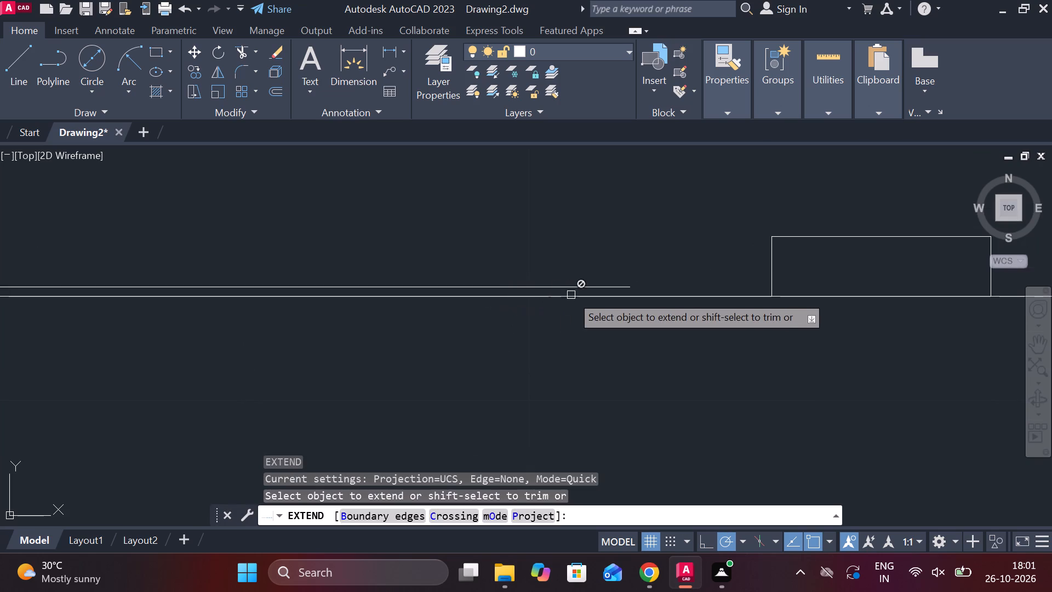
{"action": "left_click", "coordinate": [603, 285]}
{"action": "scroll", "coordinate": [660, 286], "scroll_direction": "down", "scroll_amount": 2}
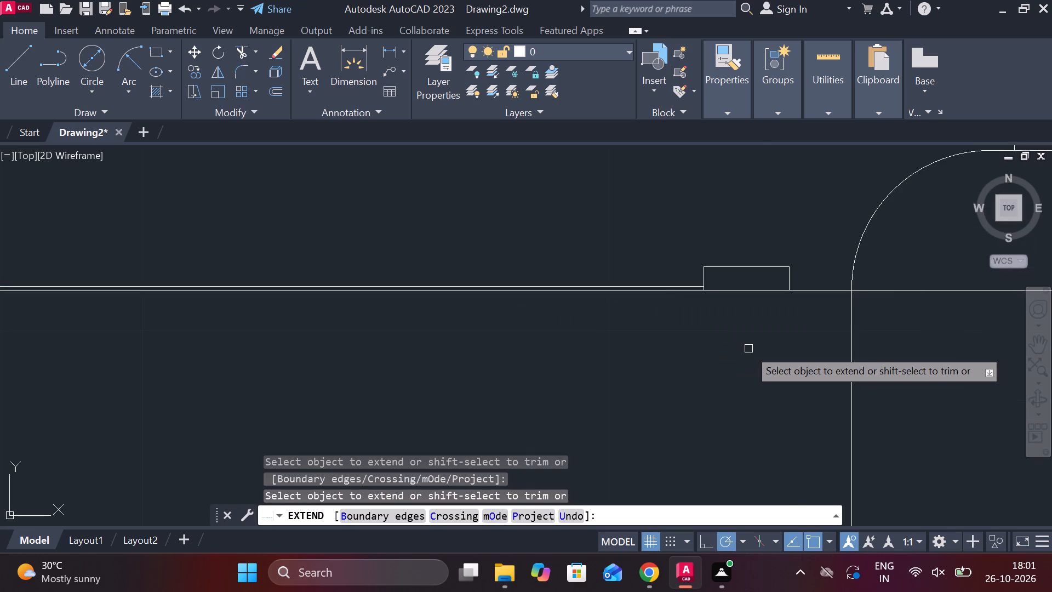
{"action": "scroll", "coordinate": [748, 349], "scroll_direction": "down", "scroll_amount": 4}
{"action": "key", "text": "Escape"}
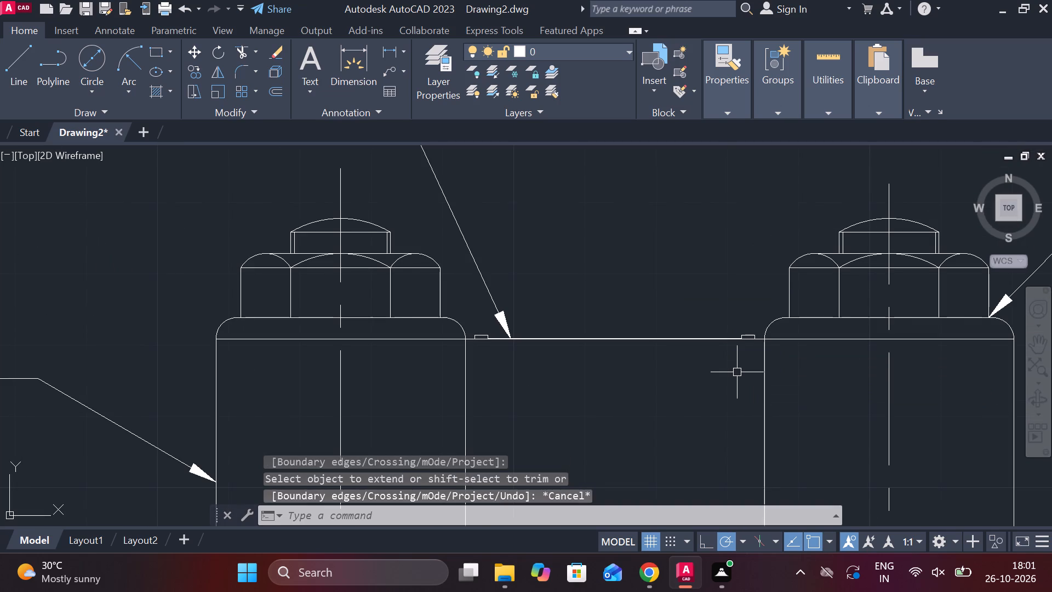
Draw a horizontal line from the midpoint of the right tab's outer side across to the right bolt's far edge.
{"action": "scroll", "coordinate": [786, 347], "scroll_direction": "up", "scroll_amount": 1}
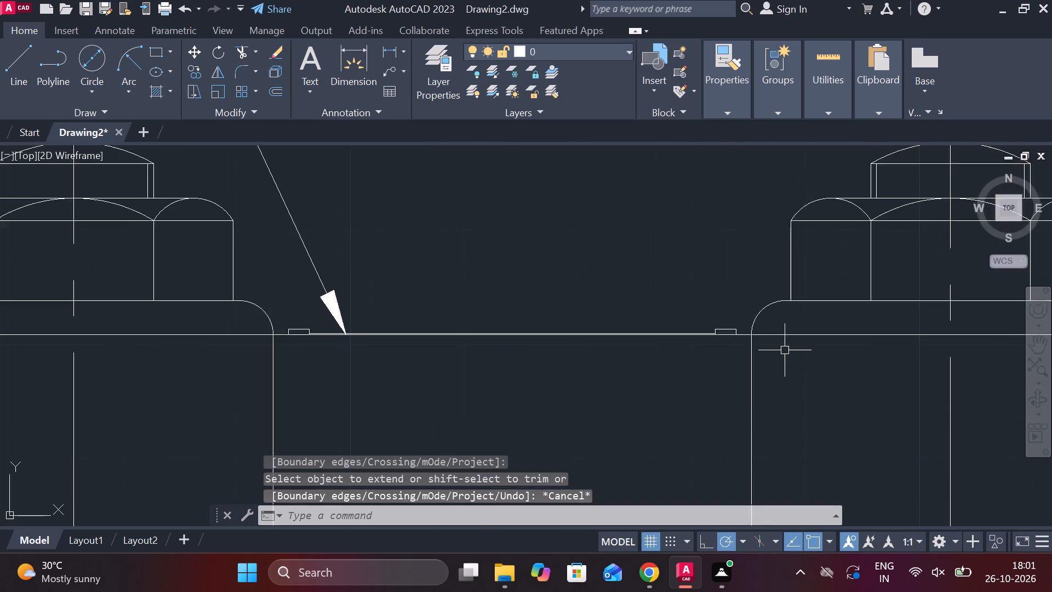
{"action": "scroll", "coordinate": [785, 351], "scroll_direction": "up", "scroll_amount": 1}
{"action": "middle_click_drag", "start_coordinate": [785, 354], "coordinate": [641, 371]}
{"action": "scroll", "coordinate": [593, 340], "scroll_direction": "up", "scroll_amount": 2}
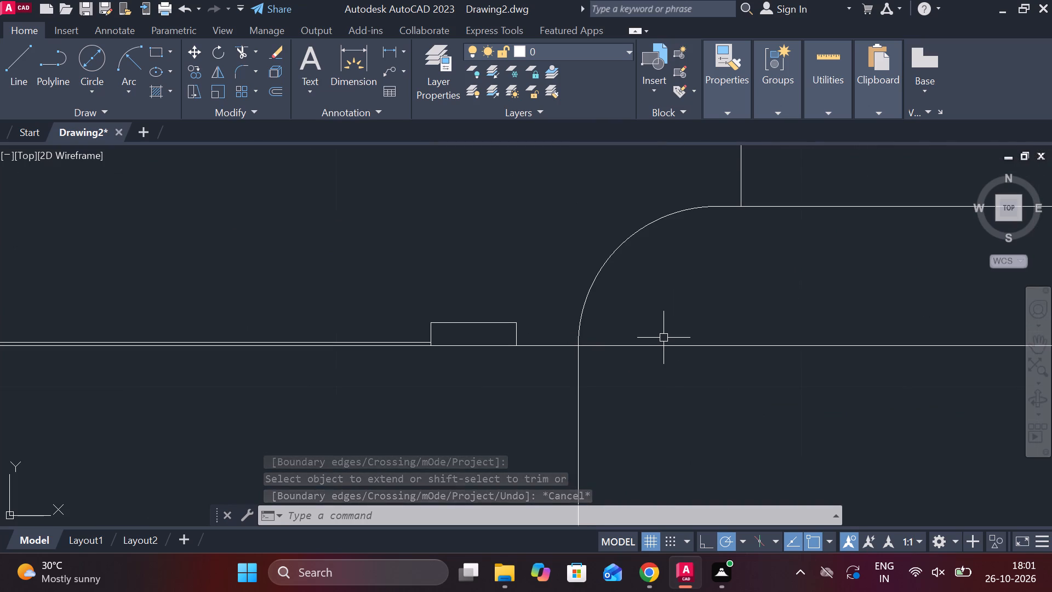
{"action": "key", "text": "l"}
{"action": "key", "text": "Return"}
{"action": "left_click", "coordinate": [517, 338]}
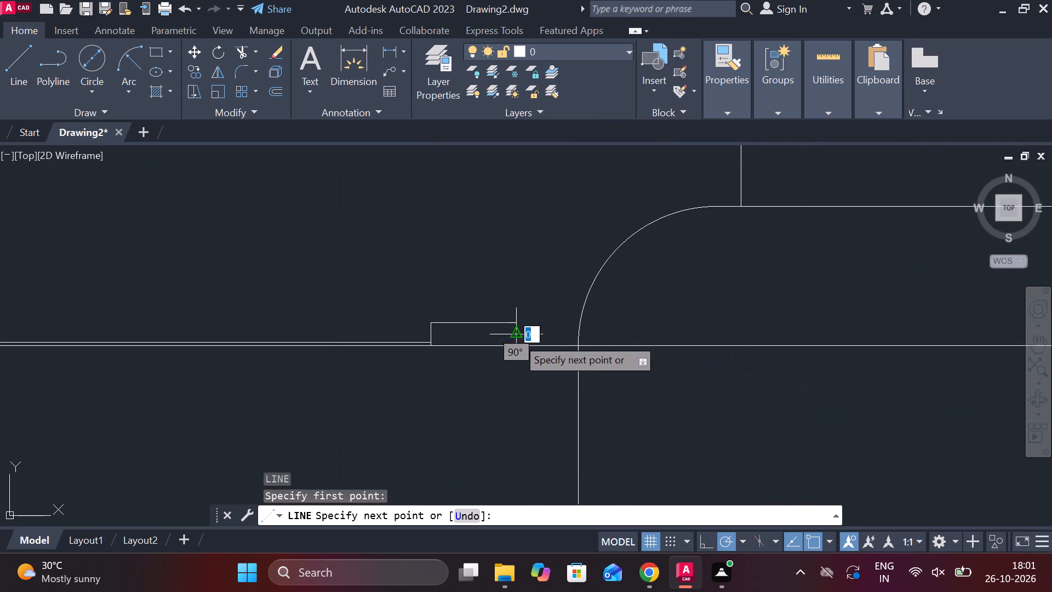
{"action": "scroll", "coordinate": [650, 332], "scroll_direction": "down", "scroll_amount": 2}
{"action": "middle_click_drag", "start_coordinate": [669, 326], "coordinate": [384, 365]}
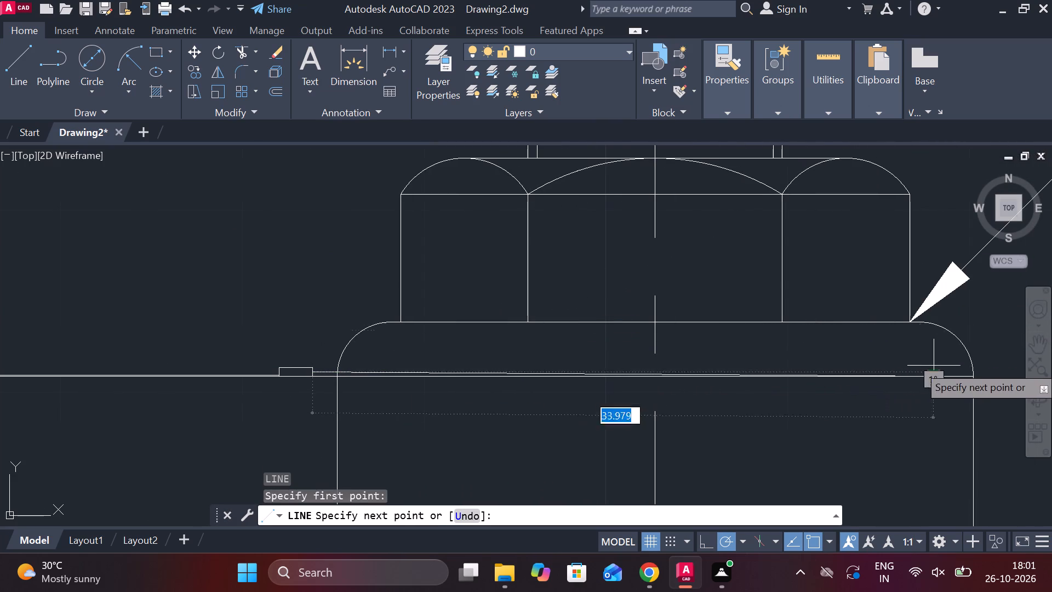
{"action": "left_click", "coordinate": [977, 371]}
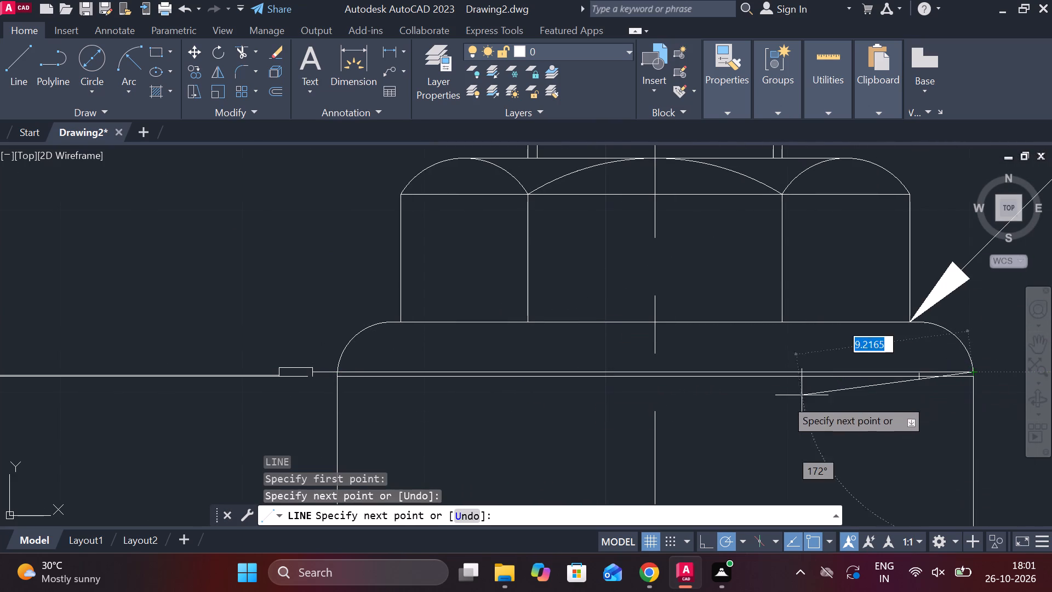
{"action": "key", "text": "Escape"}
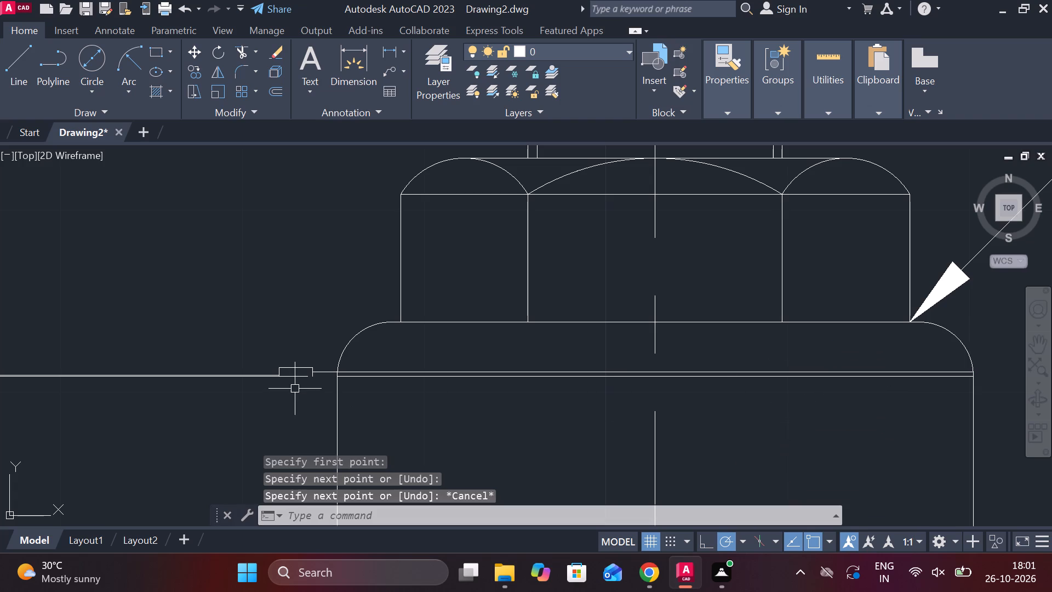
Extend the right bolt's new horizontal line through the right tab to the tab's inner side.
{"action": "middle_click_drag", "start_coordinate": [295, 389], "coordinate": [386, 402]}
{"action": "scroll", "coordinate": [385, 390], "scroll_direction": "up", "scroll_amount": 3}
{"action": "scroll", "coordinate": [492, 419], "scroll_direction": "down", "scroll_amount": 3}
{"action": "scroll", "coordinate": [537, 443], "scroll_direction": "down", "scroll_amount": 2}
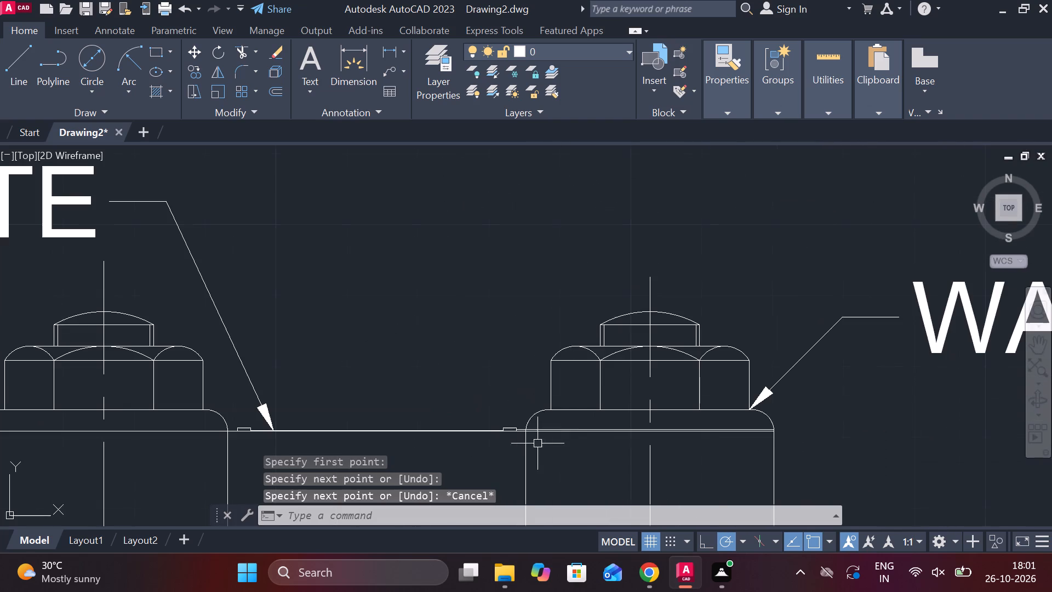
{"action": "middle_click_drag", "start_coordinate": [305, 409], "coordinate": [455, 391]}
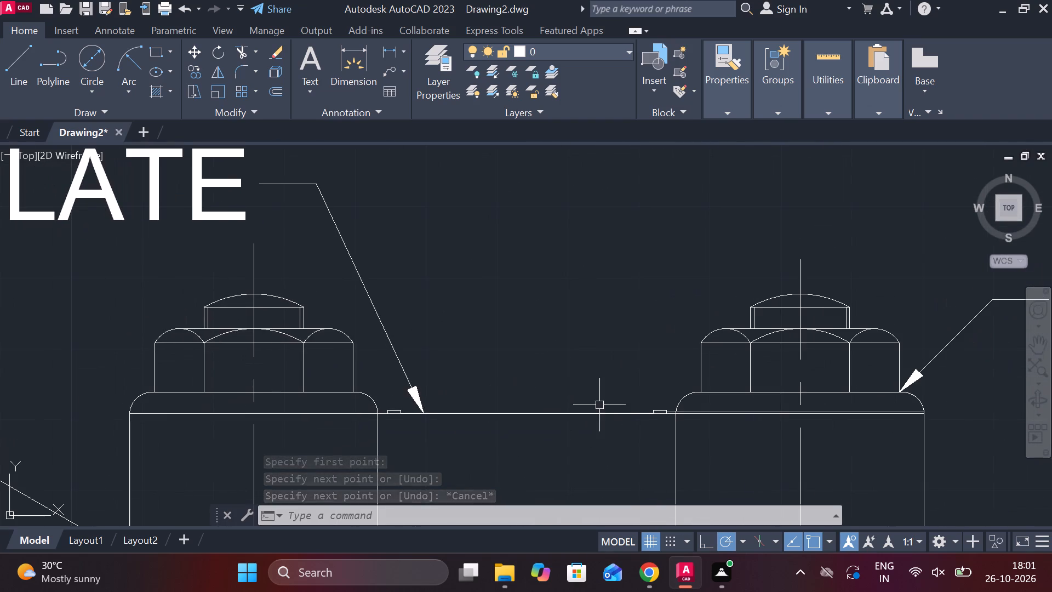
{"action": "scroll", "coordinate": [618, 422], "scroll_direction": "up", "scroll_amount": 3}
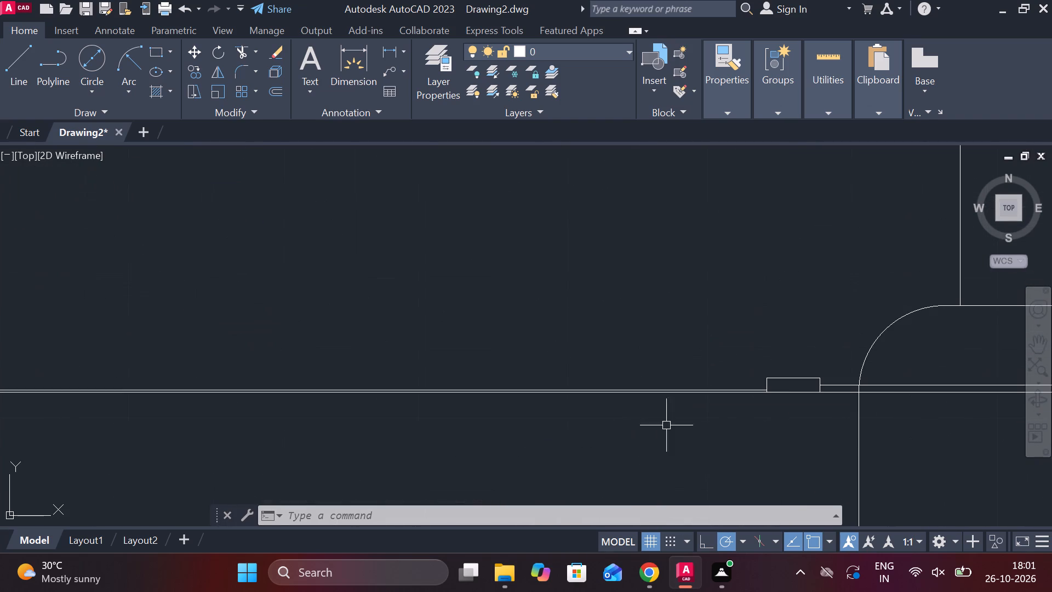
{"action": "scroll", "coordinate": [794, 395], "scroll_direction": "up", "scroll_amount": 2}
{"action": "middle_click_drag", "start_coordinate": [755, 436], "coordinate": [655, 442]}
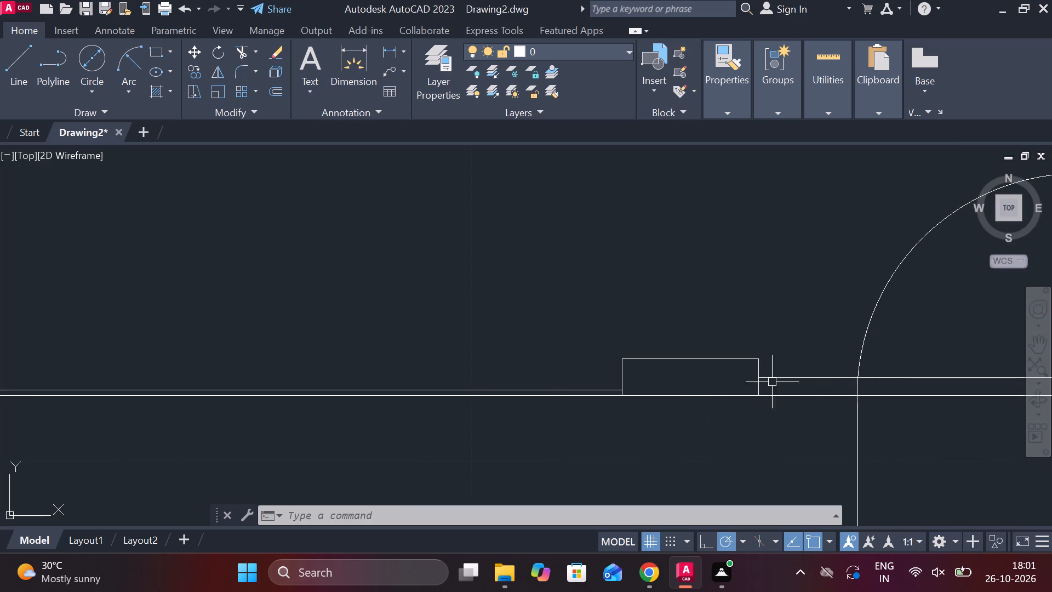
{"action": "type", "text": "EX"}
{"action": "key", "text": "space"}
{"action": "left_click", "coordinate": [802, 379]}
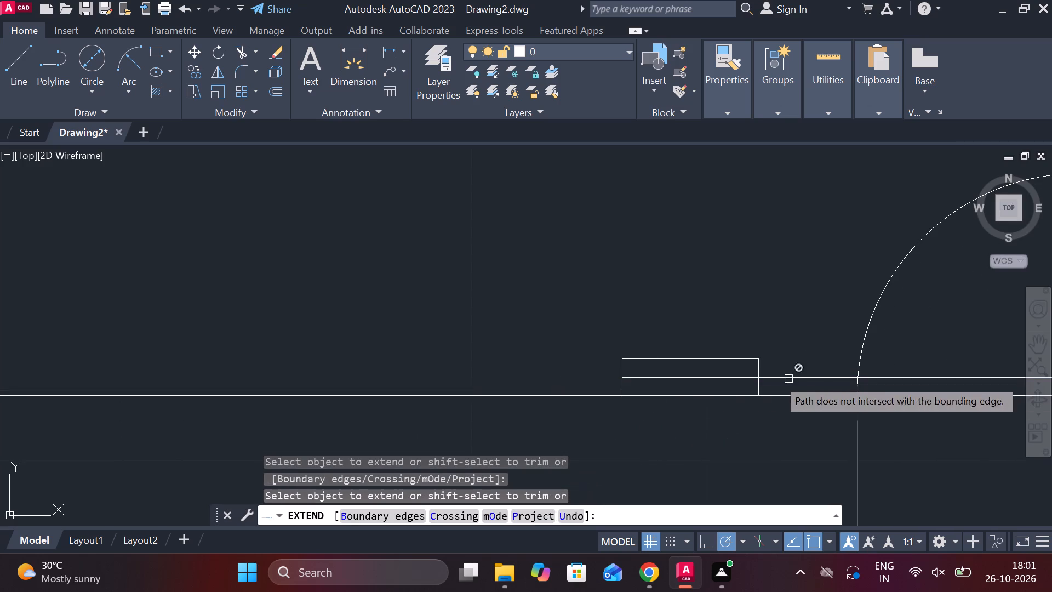
{"action": "left_click", "coordinate": [650, 377]}
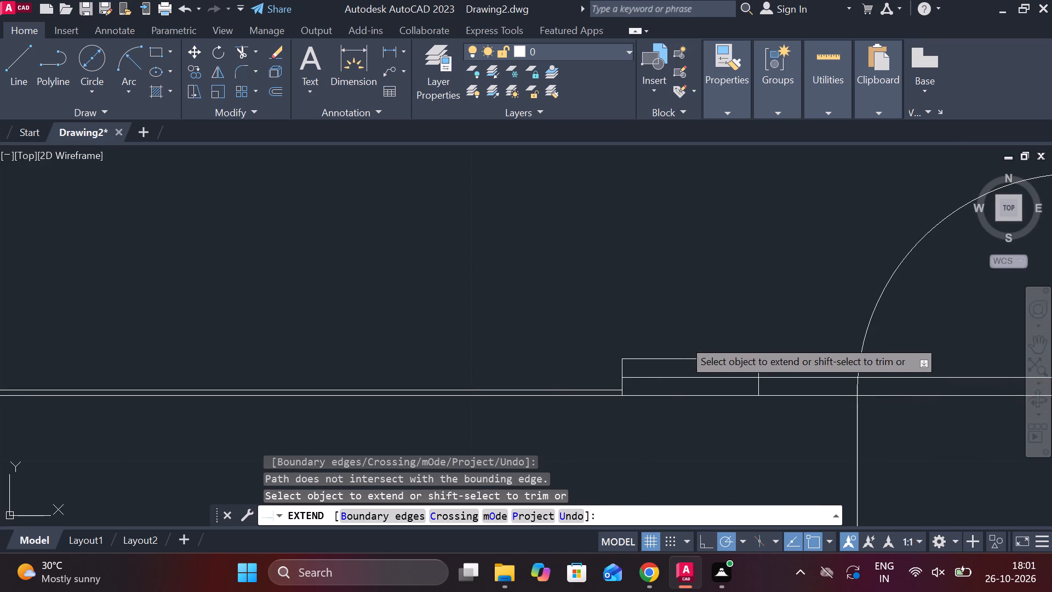
{"action": "key", "text": "Escape"}
Draw a horizontal line from the midpoint of the right tab's inner side across to beyond the left bolt's outer edge.
{"action": "key", "text": "l"}
{"action": "key", "text": "Return"}
{"action": "left_click", "coordinate": [632, 375]}
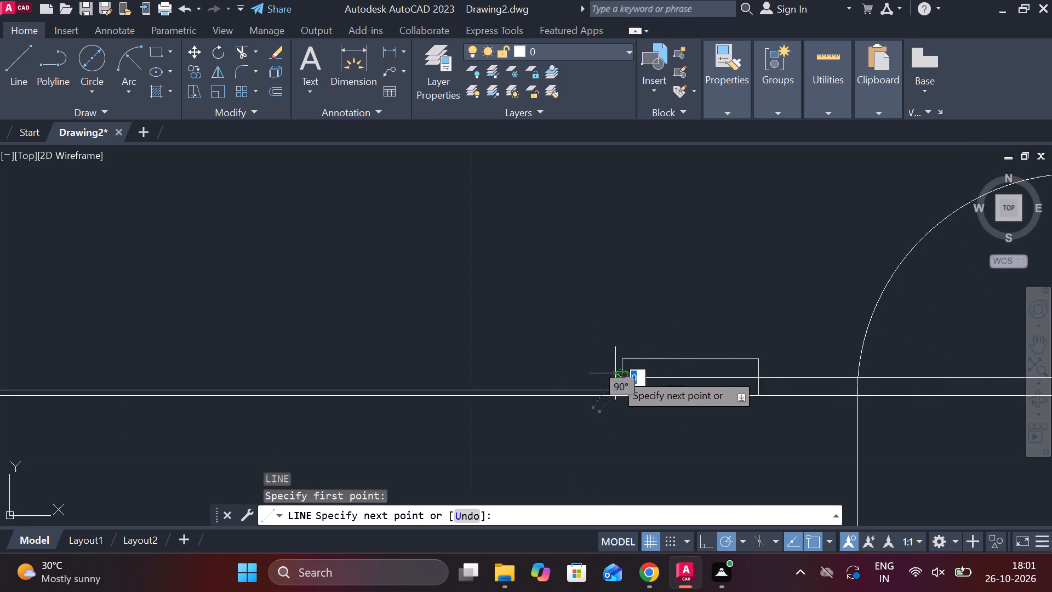
{"action": "scroll", "coordinate": [615, 372], "scroll_direction": "down", "scroll_amount": 3}
{"action": "scroll", "coordinate": [23, 352], "scroll_direction": "down", "scroll_amount": 3}
{"action": "middle_click_drag", "start_coordinate": [25, 356], "coordinate": [499, 369]}
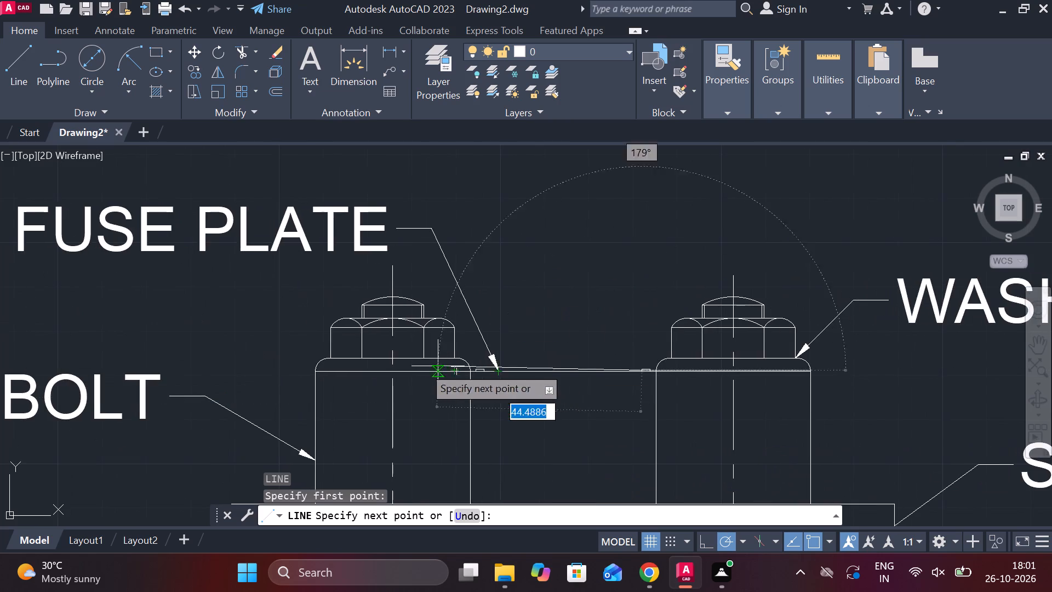
{"action": "scroll", "coordinate": [315, 358], "scroll_direction": "up", "scroll_amount": 2}
{"action": "left_click", "coordinate": [188, 384]}
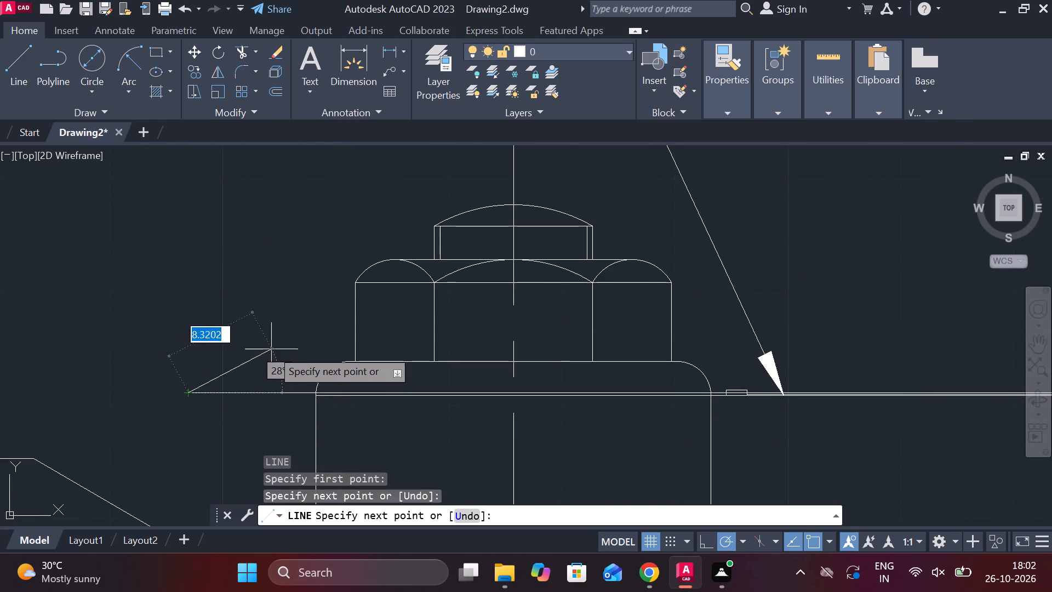
{"action": "key", "text": "Escape"}
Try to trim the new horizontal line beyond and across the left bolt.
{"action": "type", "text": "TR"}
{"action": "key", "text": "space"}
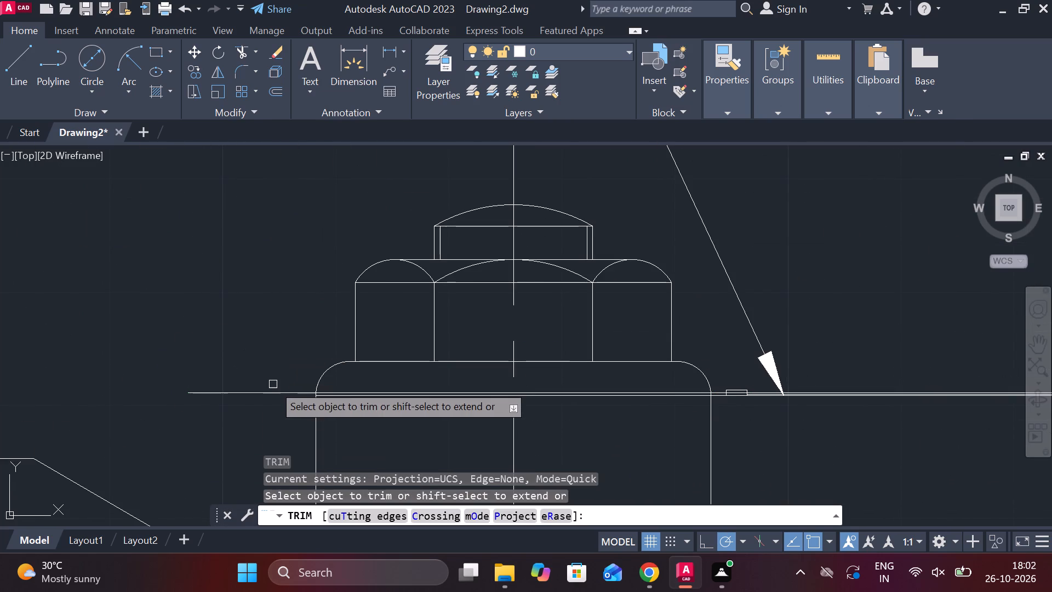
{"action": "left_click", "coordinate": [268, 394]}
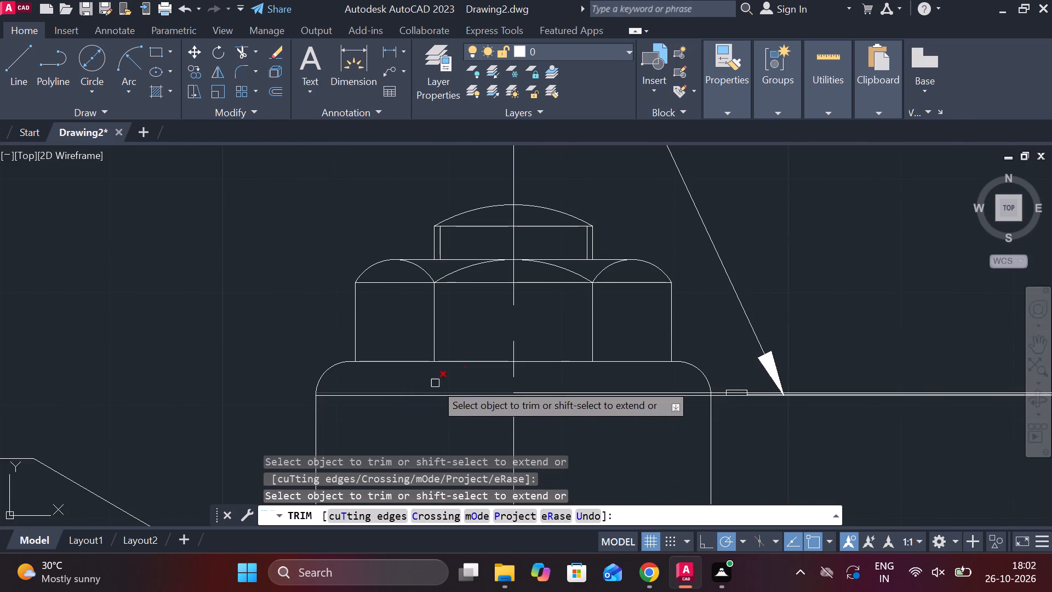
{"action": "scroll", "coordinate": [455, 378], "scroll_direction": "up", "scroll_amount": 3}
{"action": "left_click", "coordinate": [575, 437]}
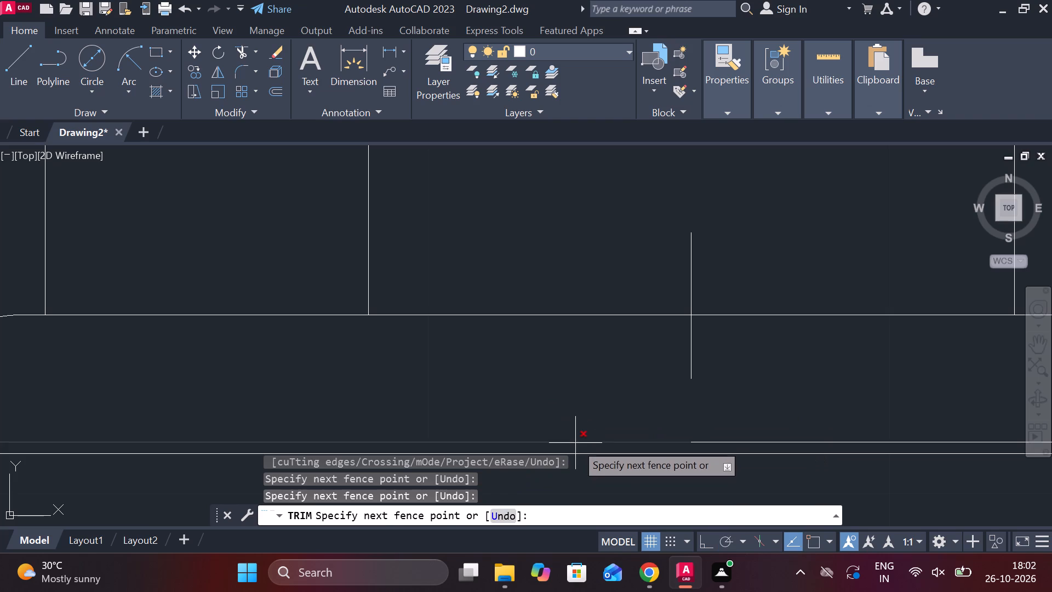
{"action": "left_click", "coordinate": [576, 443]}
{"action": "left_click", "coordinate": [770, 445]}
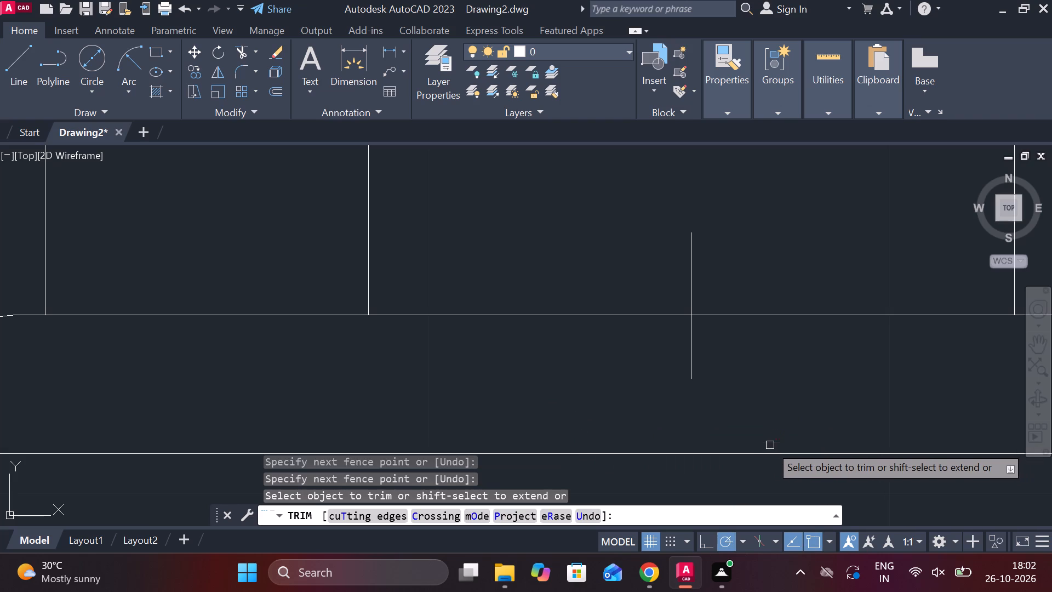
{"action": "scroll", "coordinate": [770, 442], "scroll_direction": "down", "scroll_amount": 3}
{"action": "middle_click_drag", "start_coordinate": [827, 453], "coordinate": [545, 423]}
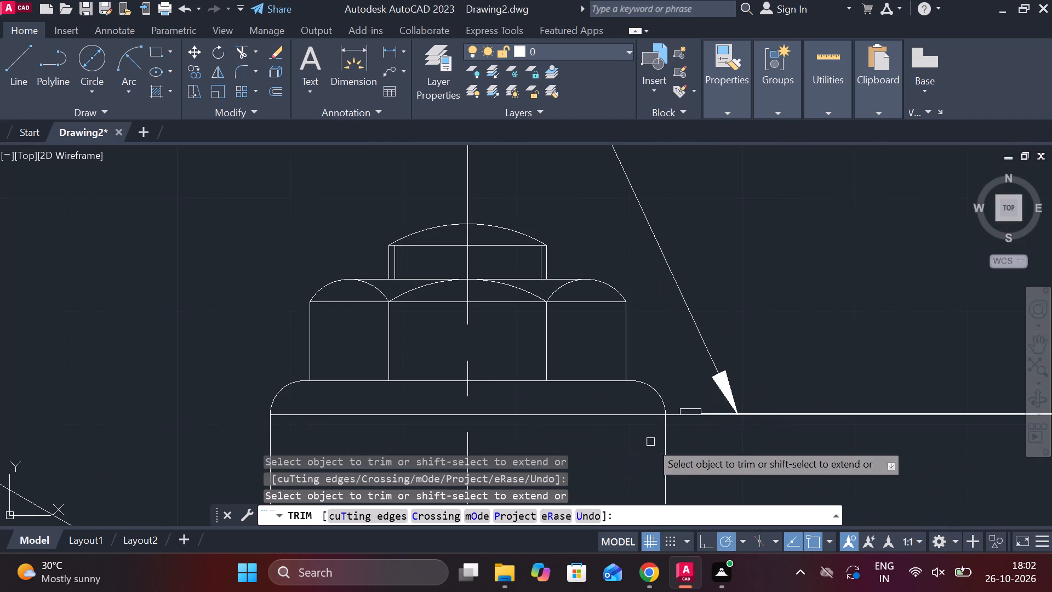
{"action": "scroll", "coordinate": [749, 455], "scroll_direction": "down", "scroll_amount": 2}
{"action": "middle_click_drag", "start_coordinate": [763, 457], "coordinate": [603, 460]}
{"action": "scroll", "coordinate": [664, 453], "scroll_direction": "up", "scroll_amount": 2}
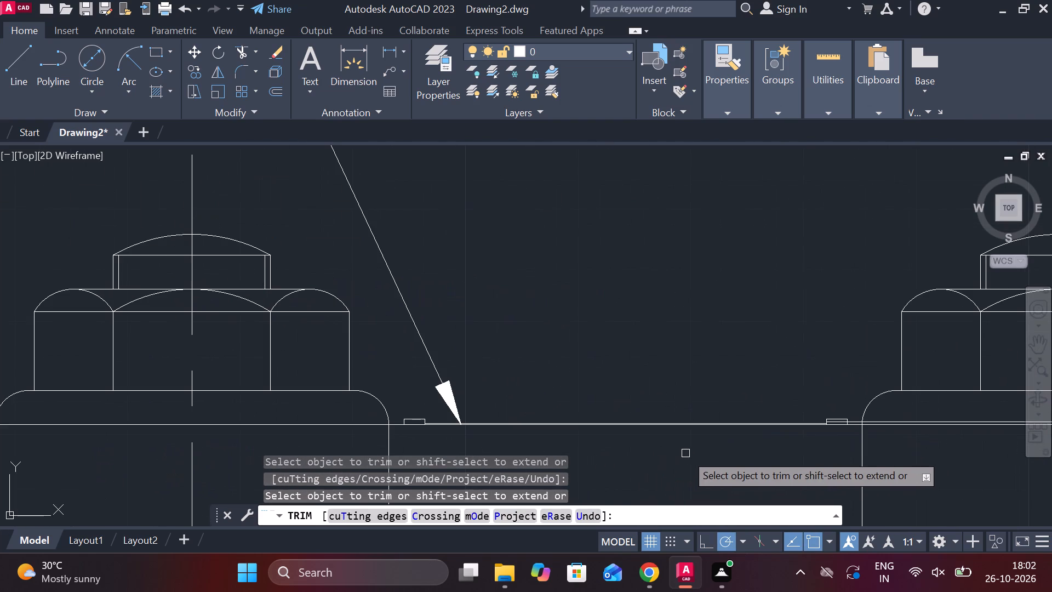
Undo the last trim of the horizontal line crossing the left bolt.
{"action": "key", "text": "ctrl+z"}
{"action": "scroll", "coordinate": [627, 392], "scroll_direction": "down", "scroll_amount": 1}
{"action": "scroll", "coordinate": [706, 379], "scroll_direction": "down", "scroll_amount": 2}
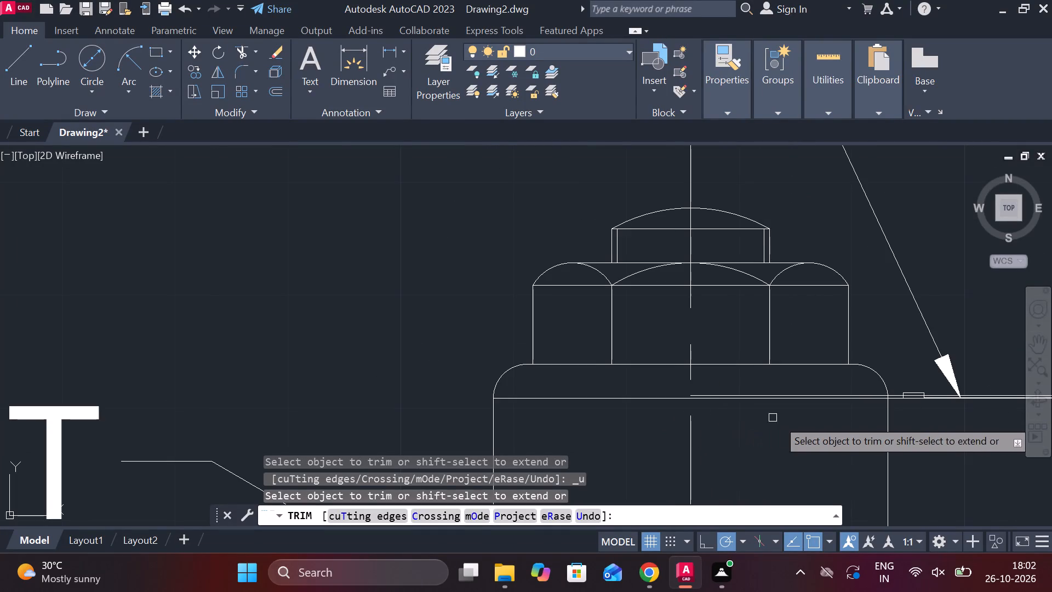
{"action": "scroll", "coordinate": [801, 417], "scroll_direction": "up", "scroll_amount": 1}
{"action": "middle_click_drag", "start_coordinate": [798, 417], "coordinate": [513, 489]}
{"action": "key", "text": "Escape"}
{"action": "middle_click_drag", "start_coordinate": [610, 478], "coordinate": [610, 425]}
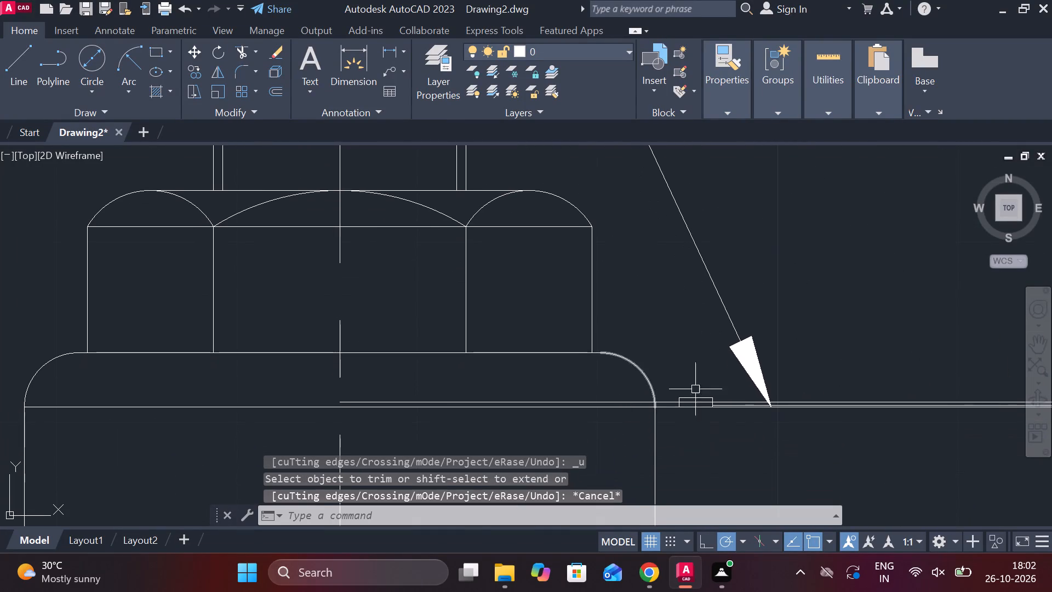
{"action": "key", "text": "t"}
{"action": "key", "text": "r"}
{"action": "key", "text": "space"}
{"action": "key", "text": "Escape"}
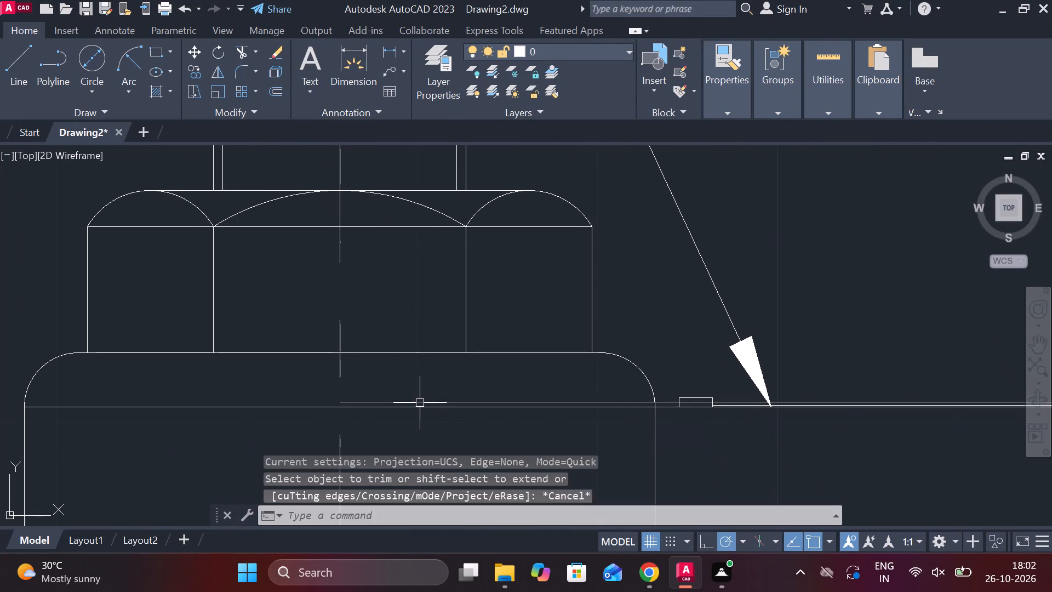
Lengthen the horizontal line from the left bolt's centreline to just past the bolt's outer edge.
{"action": "left_click", "coordinate": [420, 401]}
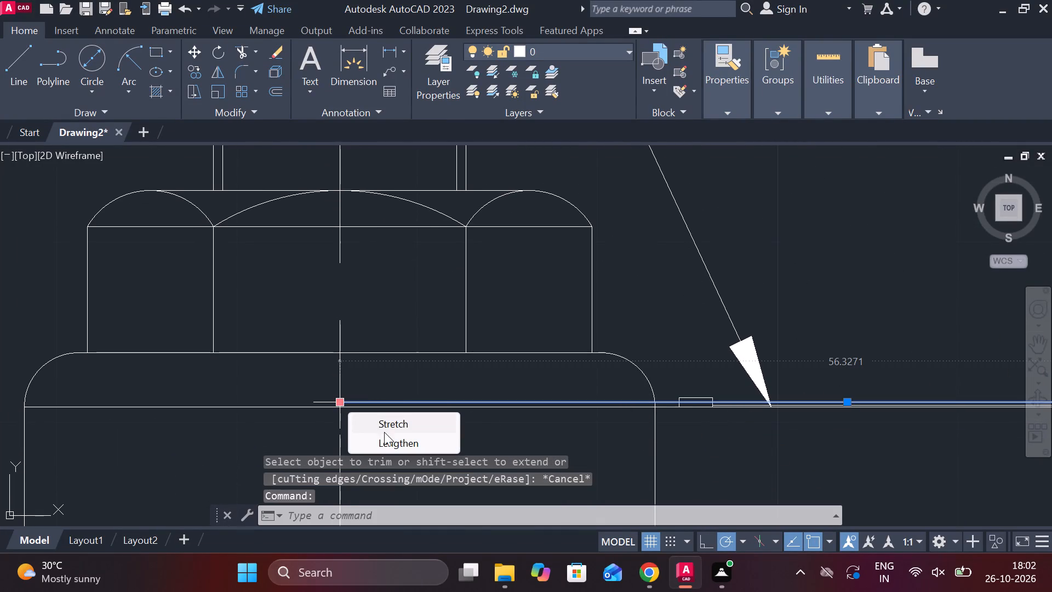
{"action": "left_click", "coordinate": [394, 435]}
{"action": "middle_click_drag", "start_coordinate": [71, 401], "coordinate": [237, 416]}
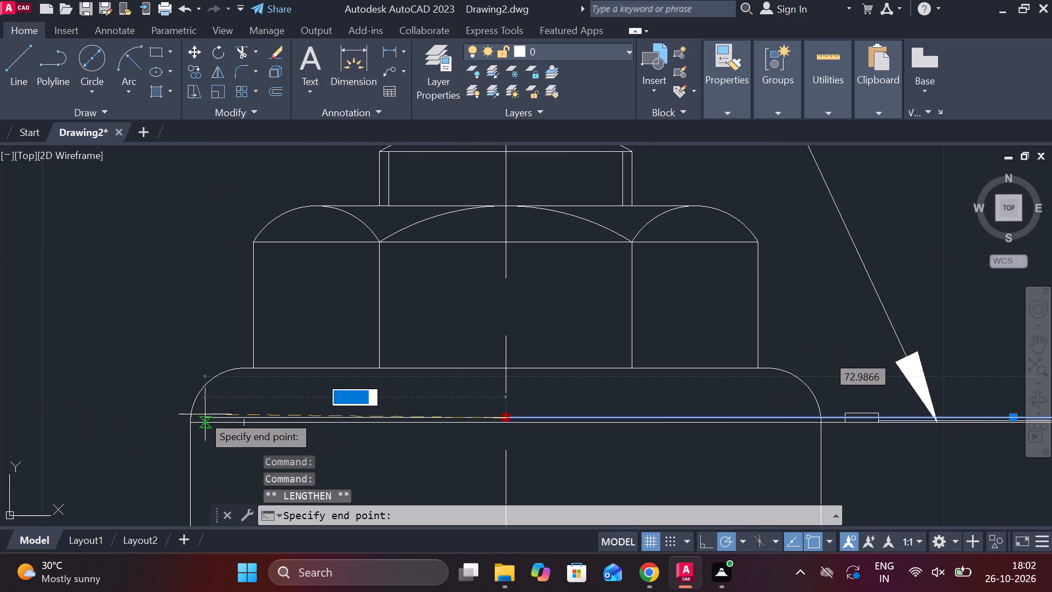
{"action": "scroll", "coordinate": [190, 414], "scroll_direction": "up", "scroll_amount": 1}
{"action": "left_click", "coordinate": [152, 419]}
{"action": "key", "text": "Escape"}
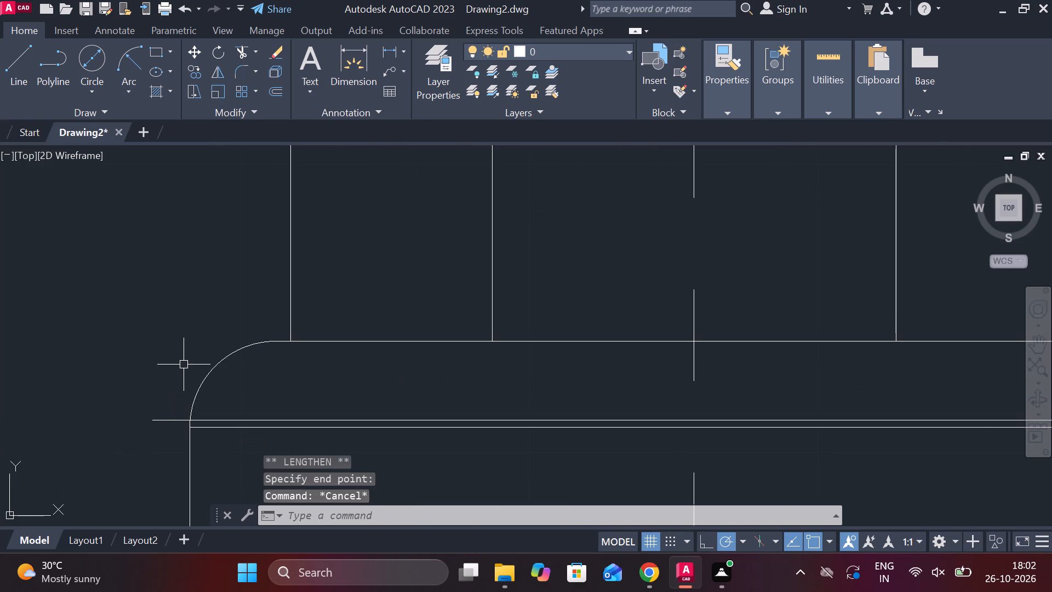
Trim the horizontal line's overhang beyond the left bolt's outer edge.
{"action": "type", "text": "TR"}
{"action": "key", "text": "space"}
{"action": "left_click", "coordinate": [161, 422]}
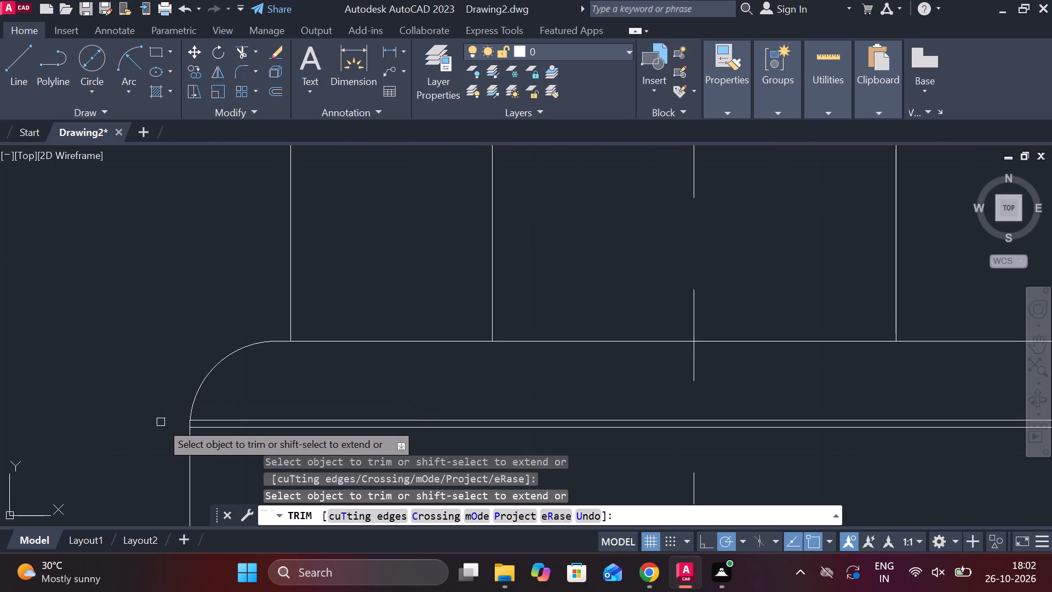
{"action": "scroll", "coordinate": [581, 341], "scroll_direction": "down", "scroll_amount": 3}
{"action": "scroll", "coordinate": [714, 362], "scroll_direction": "down", "scroll_amount": 1}
{"action": "middle_click_drag", "start_coordinate": [734, 394], "coordinate": [490, 349]}
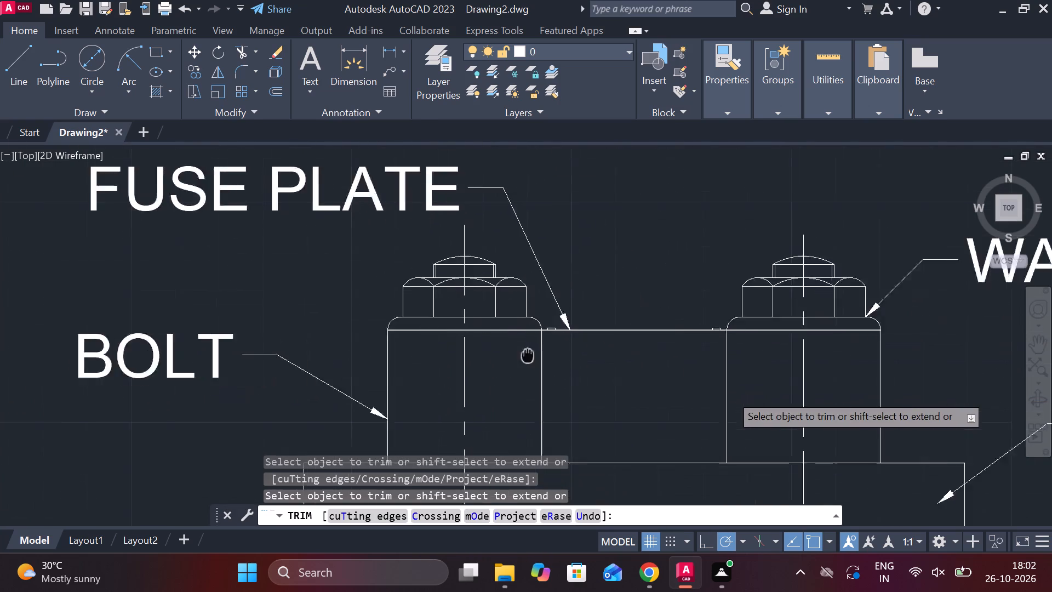
{"action": "middle_click_drag", "start_coordinate": [490, 349], "coordinate": [447, 341]}
{"action": "key", "text": "Escape"}
{"action": "scroll", "coordinate": [805, 382], "scroll_direction": "down", "scroll_amount": 1}
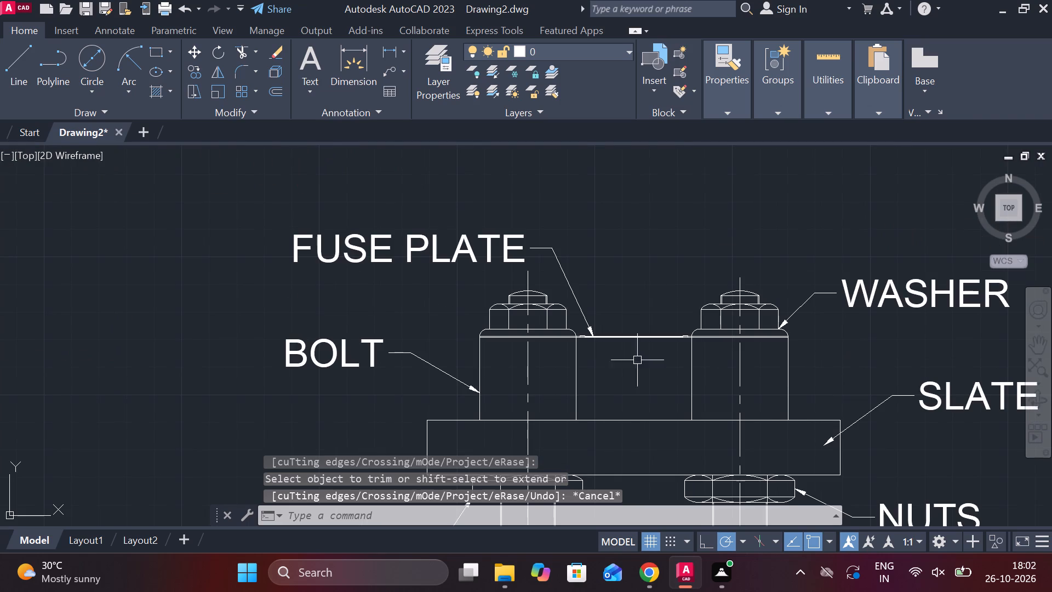
{"action": "scroll", "coordinate": [723, 413], "scroll_direction": "down", "scroll_amount": 2}
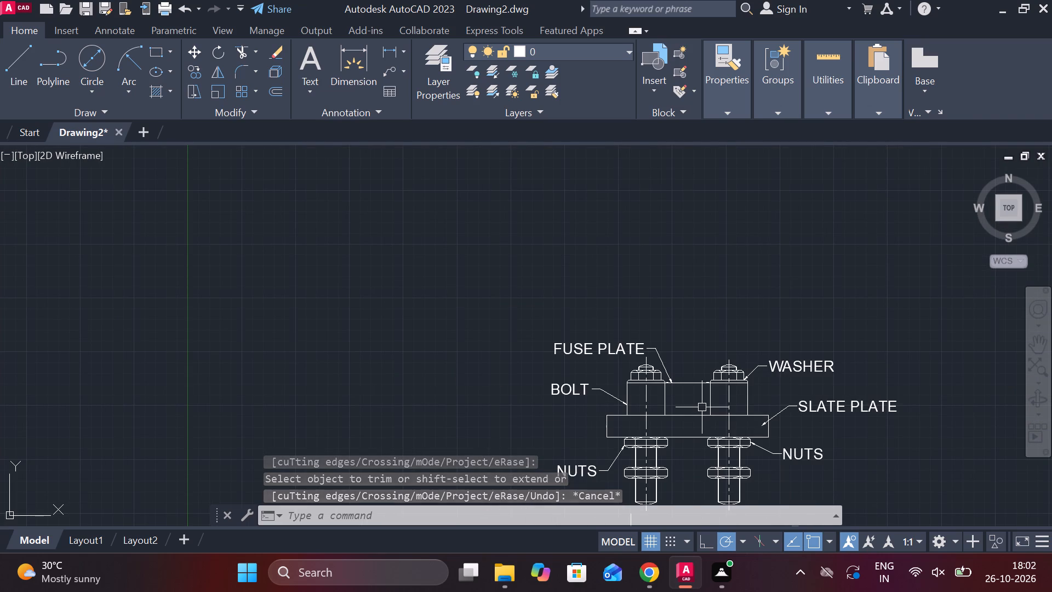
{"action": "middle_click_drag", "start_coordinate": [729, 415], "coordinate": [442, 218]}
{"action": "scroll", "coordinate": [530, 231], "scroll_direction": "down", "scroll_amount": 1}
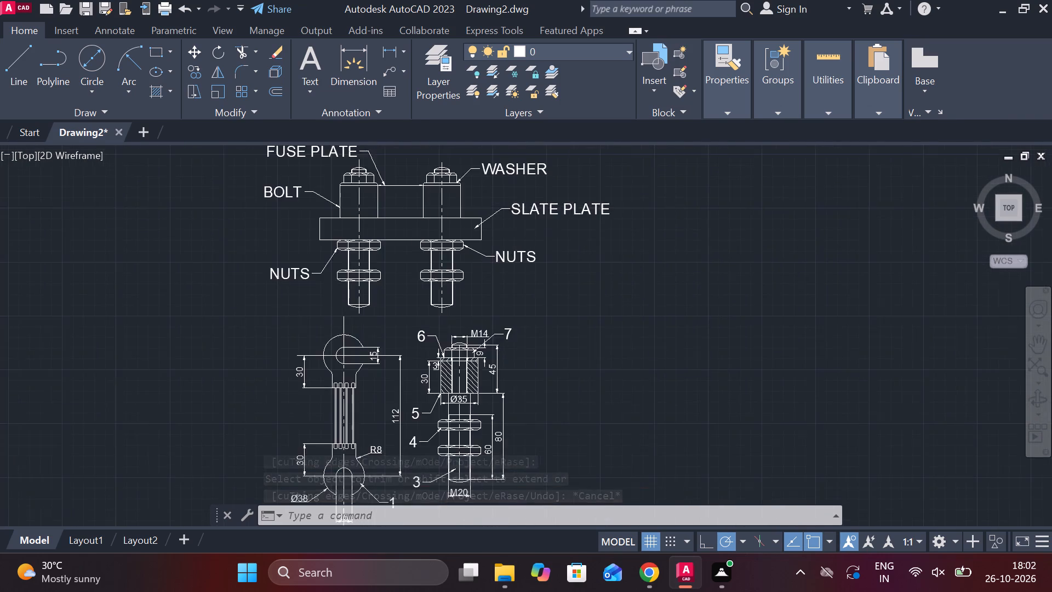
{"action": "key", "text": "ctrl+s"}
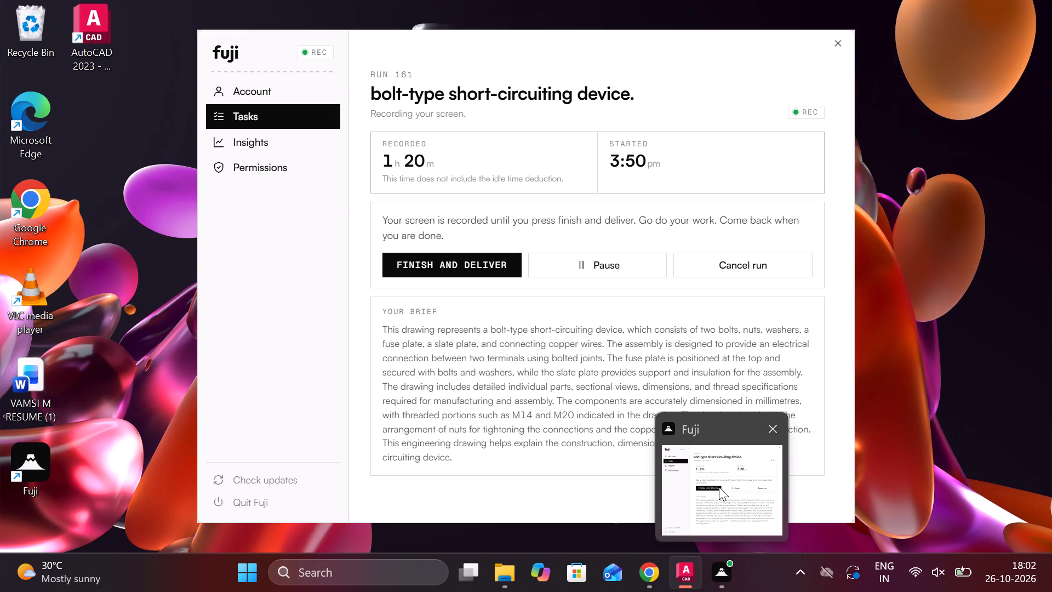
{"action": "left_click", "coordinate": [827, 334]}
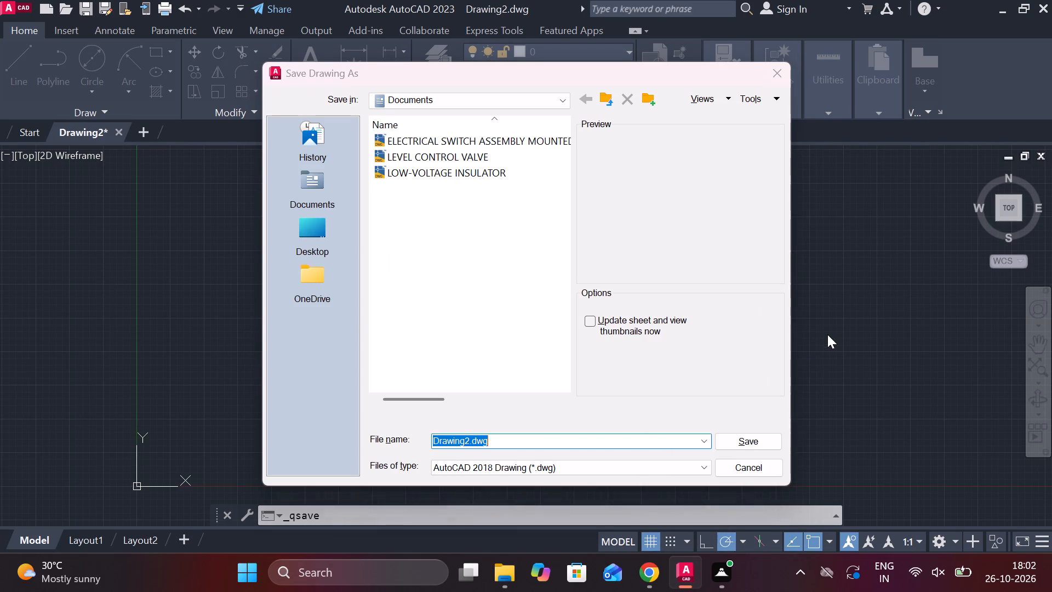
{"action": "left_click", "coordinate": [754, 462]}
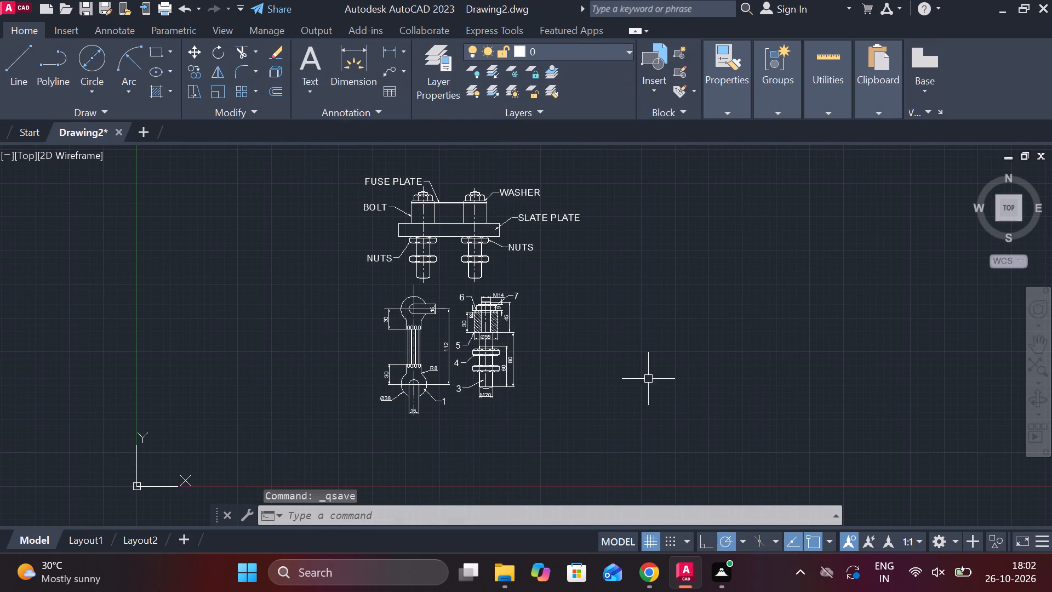
Reword the NUTS leader label on the right bolt as CLAMPING NUT FOR SLATE PLATE.
{"action": "scroll", "coordinate": [651, 311], "scroll_direction": "up", "scroll_amount": 1}
{"action": "middle_click_drag", "start_coordinate": [589, 309], "coordinate": [625, 334]}
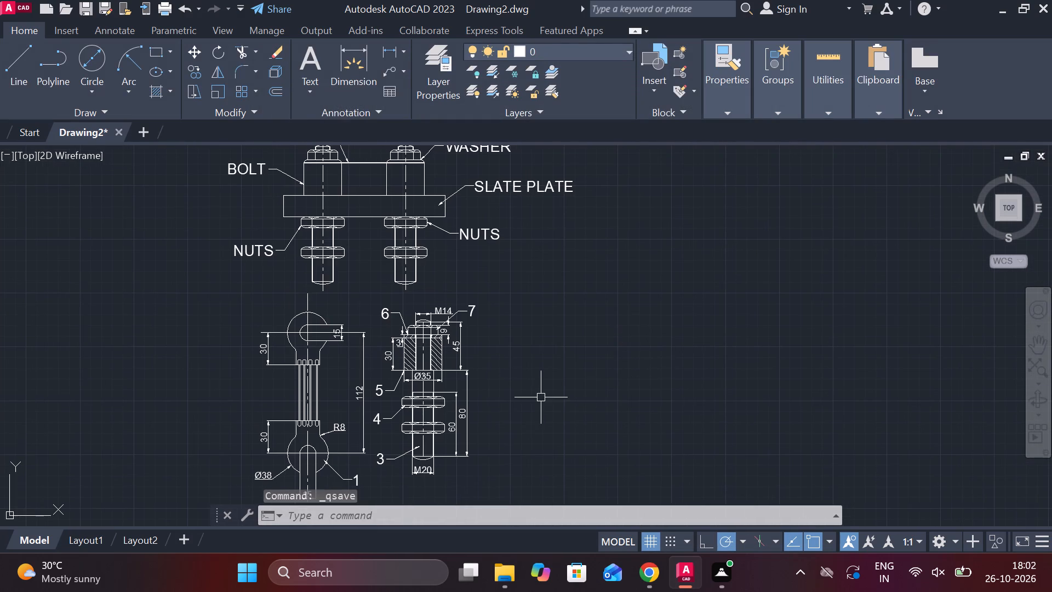
{"action": "scroll", "coordinate": [502, 316], "scroll_direction": "up", "scroll_amount": 2}
{"action": "scroll", "coordinate": [463, 294], "scroll_direction": "down", "scroll_amount": 1}
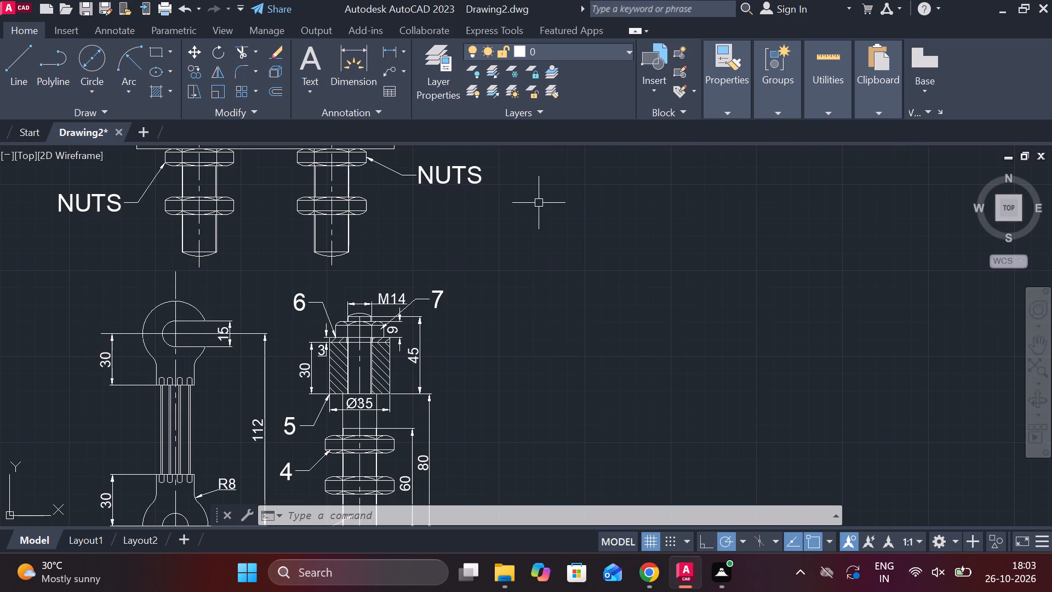
{"action": "middle_click_drag", "start_coordinate": [481, 195], "coordinate": [507, 240]}
{"action": "double_click", "coordinate": [485, 211]}
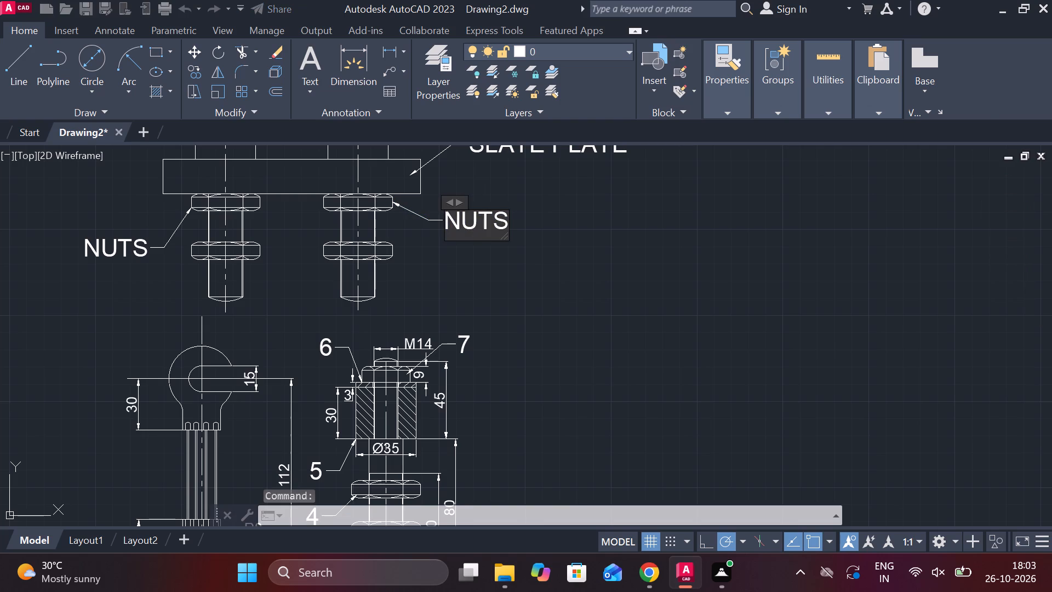
{"action": "type", "text": "CLAMPING"}
{"action": "key", "text": "space"}
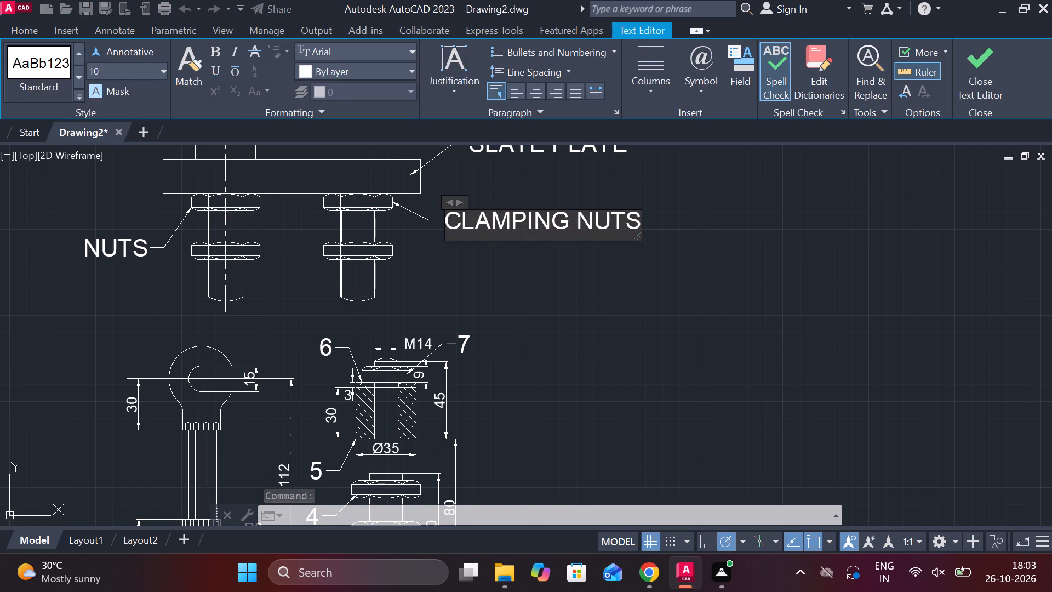
{"action": "key", "text": "Right"}
{"action": "key", "text": "Right"}
{"action": "key", "text": "Right"}
{"action": "key", "text": "Right"}
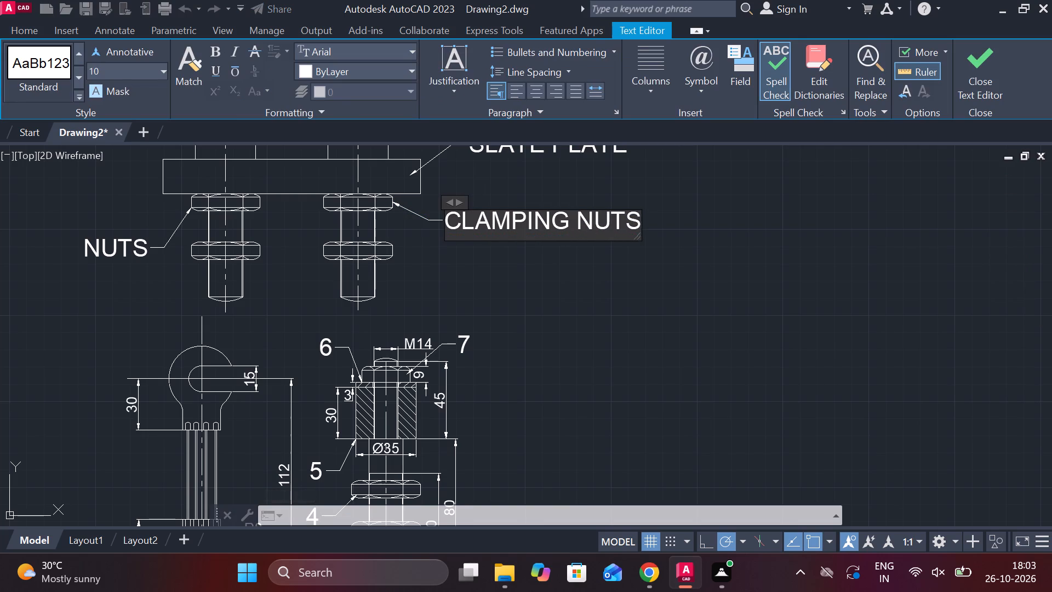
{"action": "key", "text": "BackSpace"}
{"action": "key", "text": "space"}
{"action": "type", "text": "FOR SLATE PLATE"}
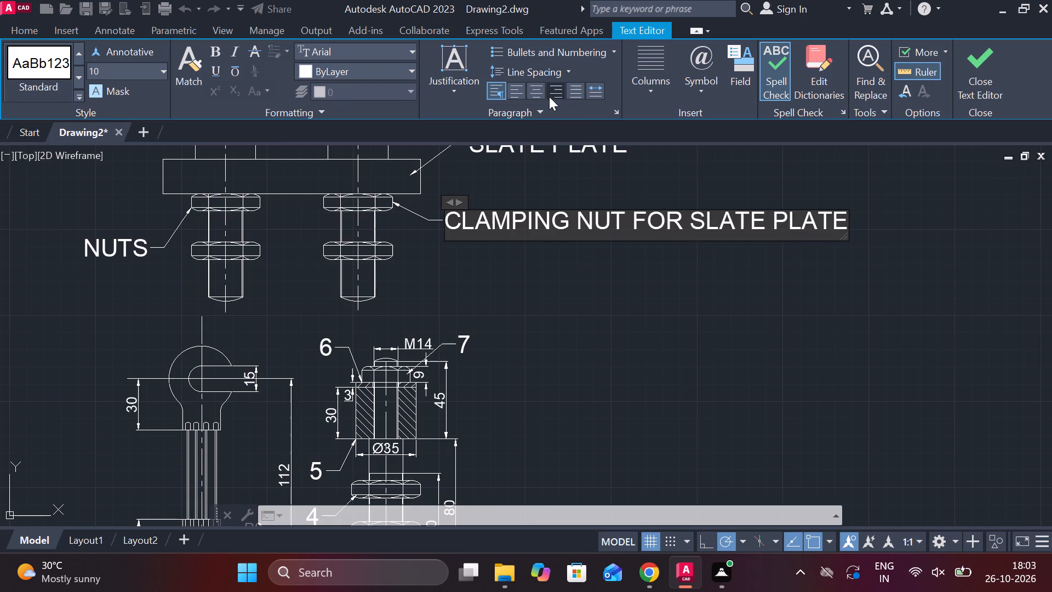
Left-align the clamping nut label and break it into two lines before SLATE PLATE.
{"action": "left_click", "coordinate": [546, 94]}
{"action": "left_click", "coordinate": [540, 92]}
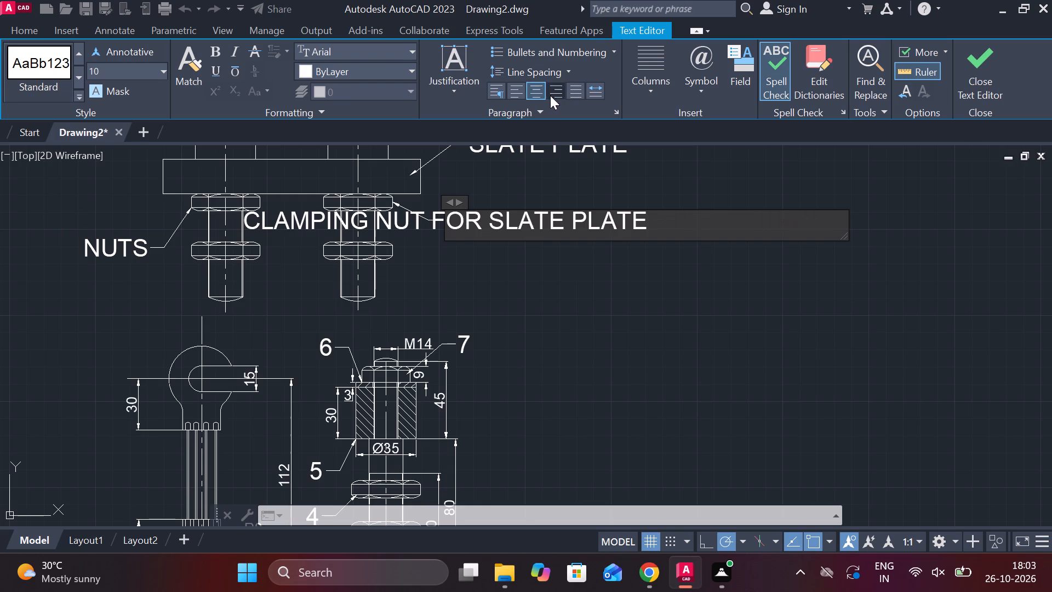
{"action": "left_click", "coordinate": [524, 91]}
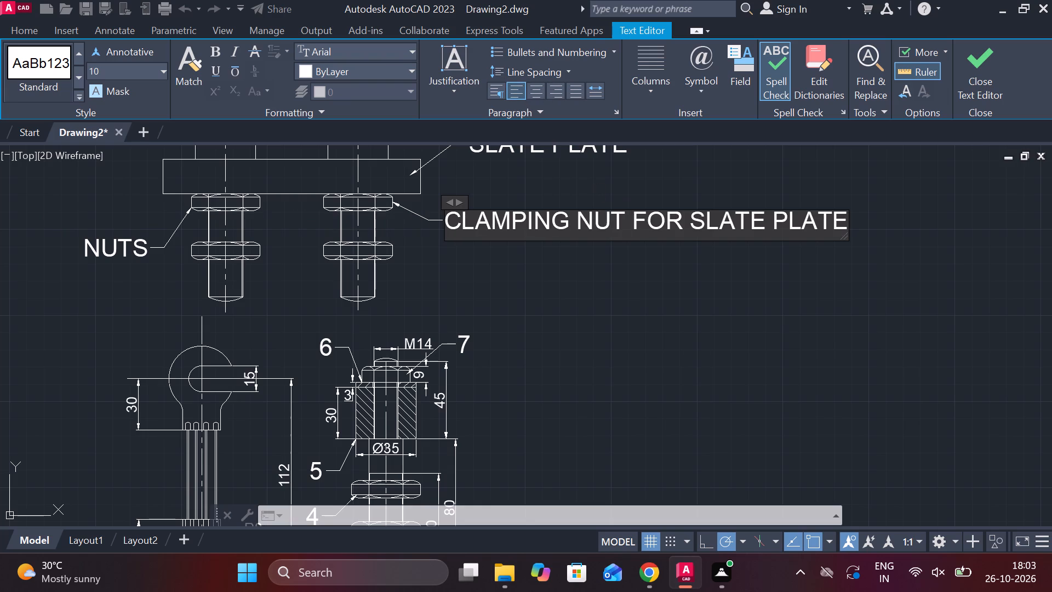
{"action": "left_click", "coordinate": [632, 215]}
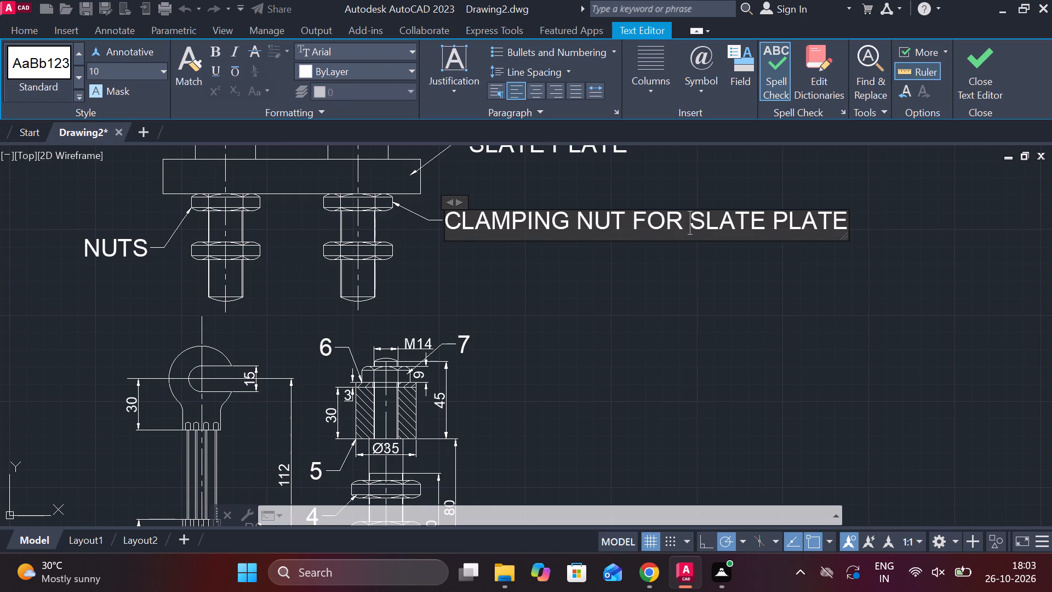
{"action": "left_click", "coordinate": [691, 219]}
{"action": "key", "text": "Return"}
{"action": "left_click", "coordinate": [991, 51]}
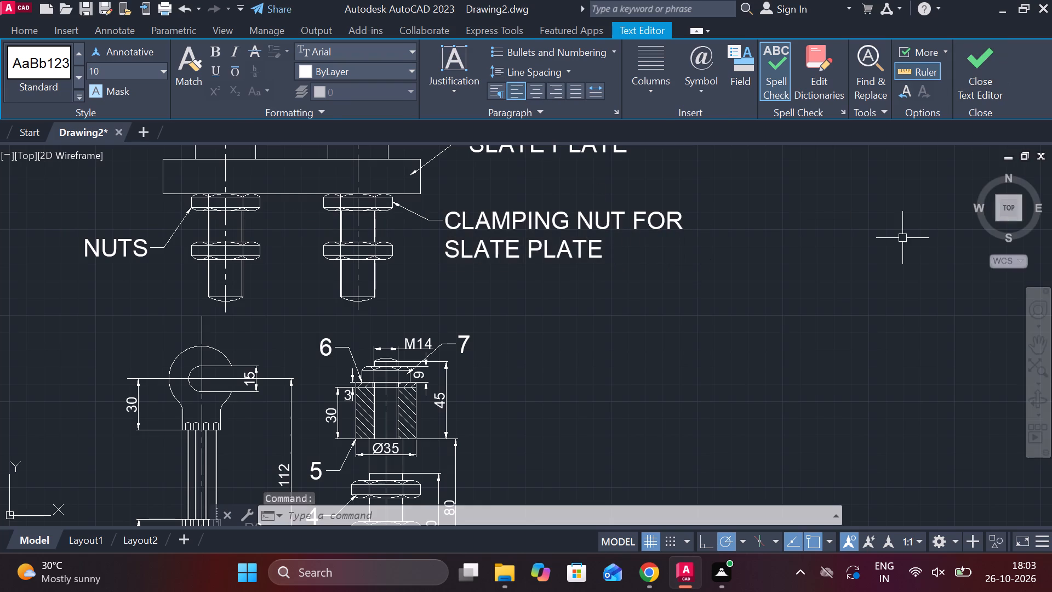
Draw a rectangular border about 430 by 430 around the assembly and the part detail views.
{"action": "scroll", "coordinate": [835, 243], "scroll_direction": "down", "scroll_amount": 2}
{"action": "middle_click_drag", "start_coordinate": [805, 286], "coordinate": [790, 286]}
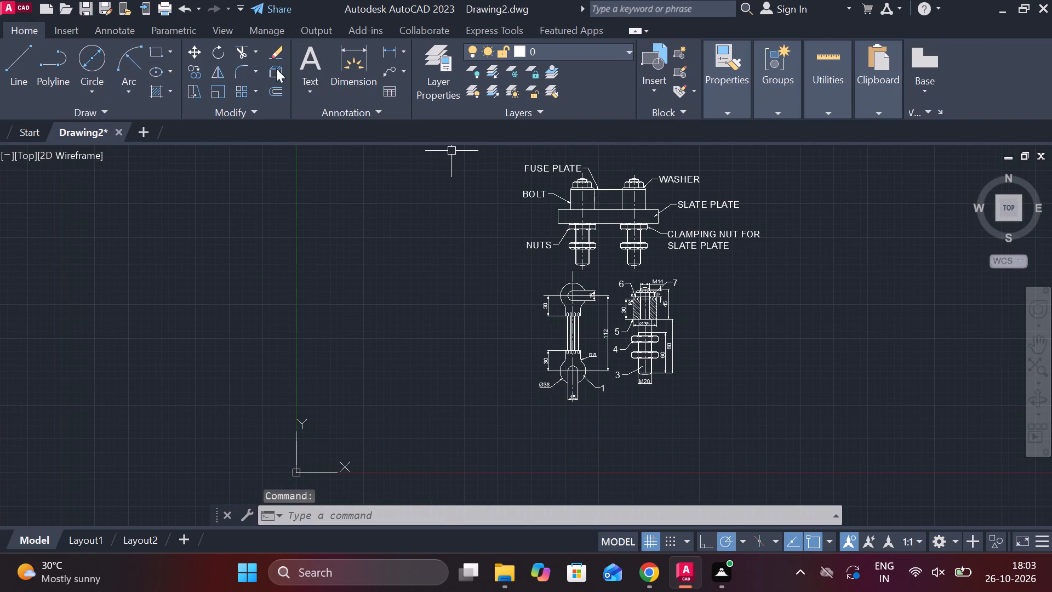
{"action": "left_click", "coordinate": [162, 52]}
{"action": "middle_click_drag", "start_coordinate": [390, 189], "coordinate": [369, 210]}
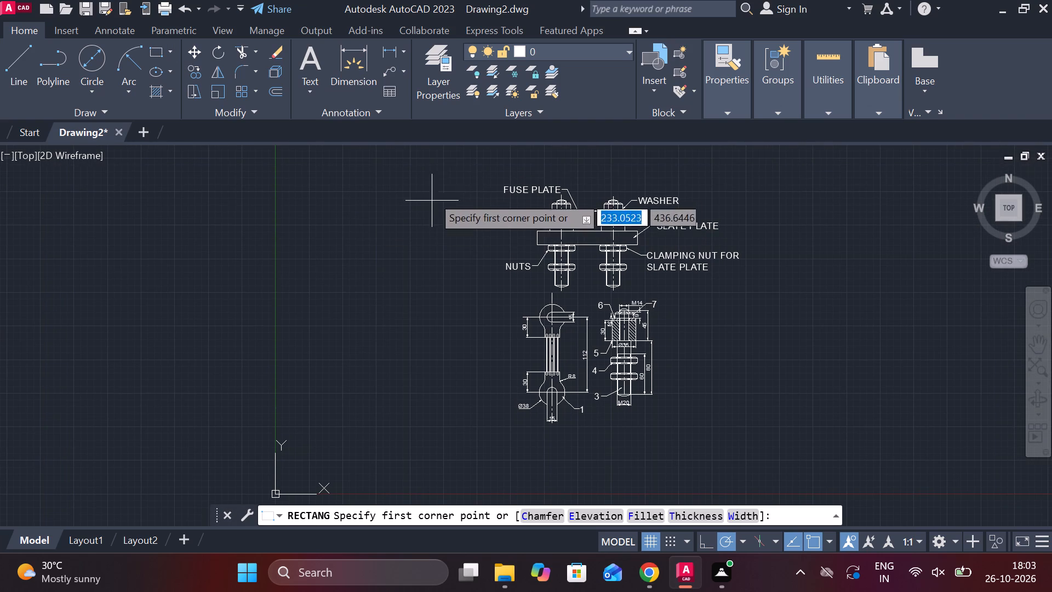
{"action": "left_click", "coordinate": [475, 147]}
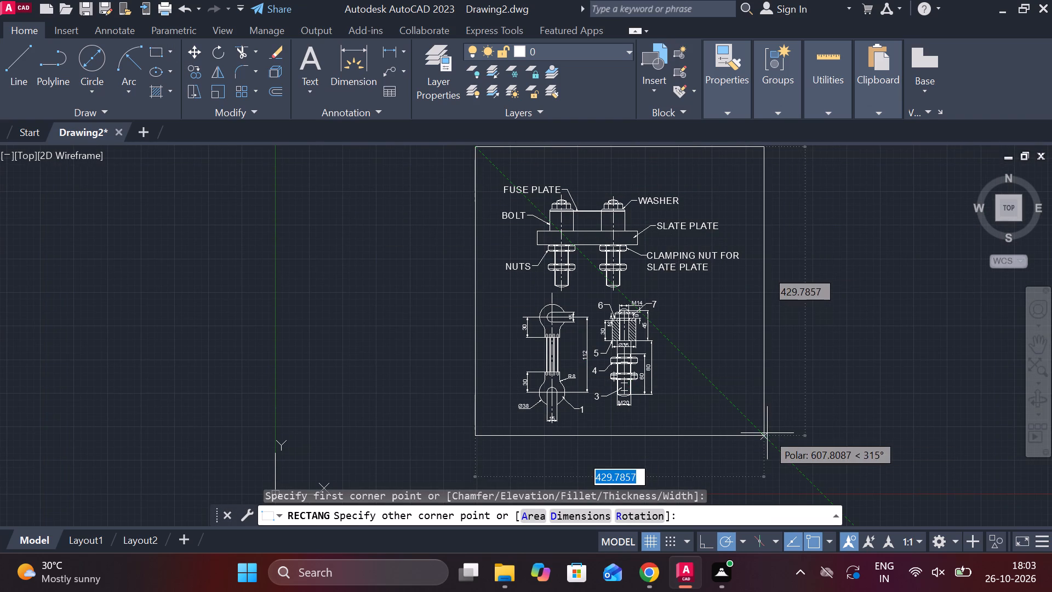
{"action": "left_click", "coordinate": [764, 435]}
Stretch the border's top edge slightly upward to make more room above the assembly.
{"action": "middle_click_drag", "start_coordinate": [722, 310], "coordinate": [670, 418]}
{"action": "scroll", "coordinate": [500, 245], "scroll_direction": "up", "scroll_amount": 2}
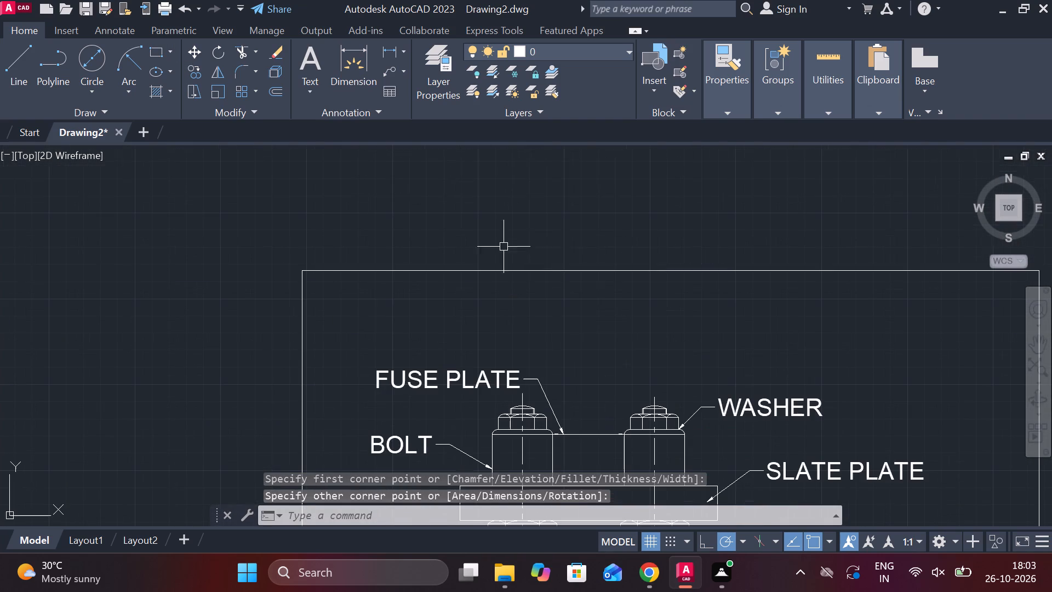
{"action": "left_click", "coordinate": [602, 275]}
{"action": "left_click", "coordinate": [670, 271]}
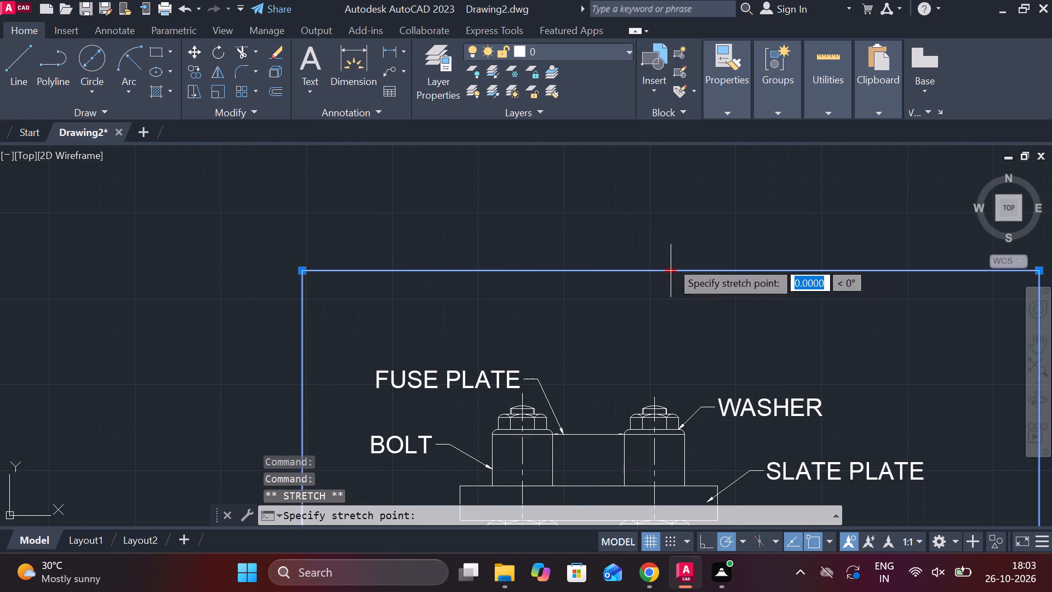
{"action": "left_click", "coordinate": [673, 235]}
{"action": "scroll", "coordinate": [668, 298], "scroll_direction": "down", "scroll_amount": 1}
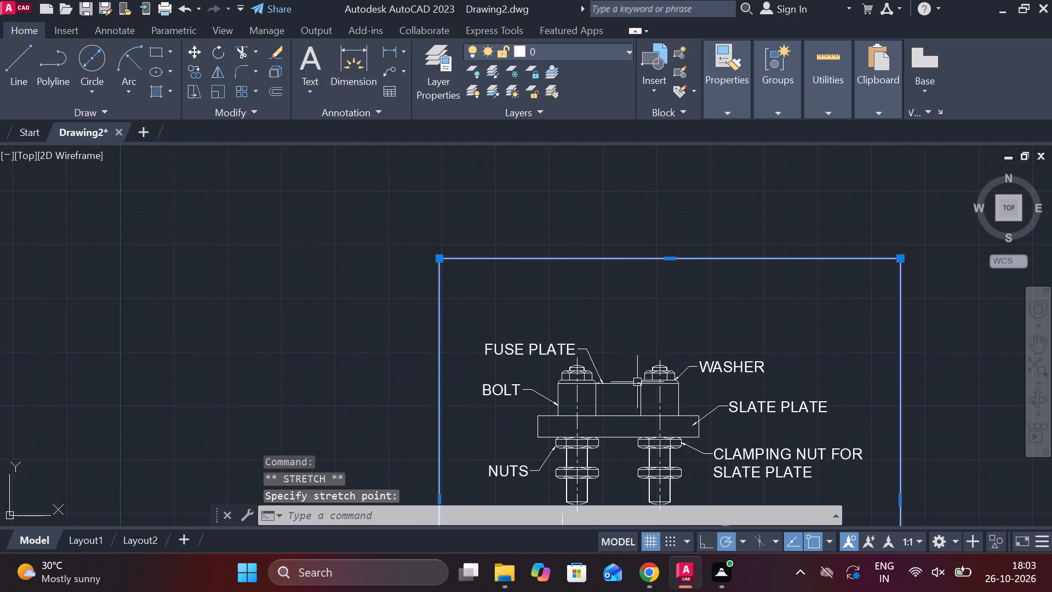
{"action": "middle_click_drag", "start_coordinate": [643, 406], "coordinate": [615, 318]}
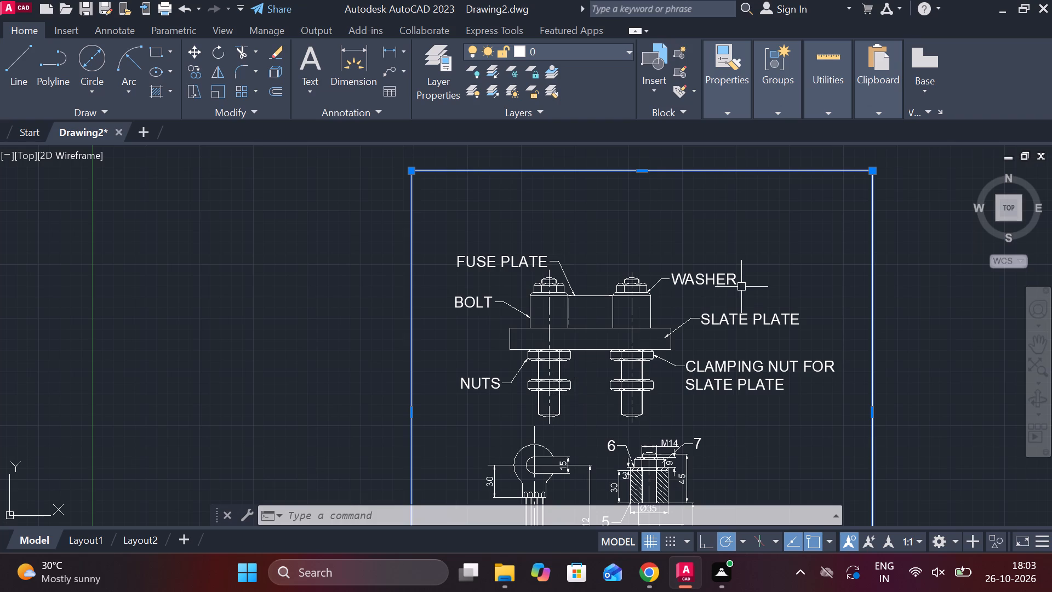
{"action": "middle_click_drag", "start_coordinate": [623, 229], "coordinate": [597, 256]}
{"action": "middle_click_drag", "start_coordinate": [588, 251], "coordinate": [580, 253]}
{"action": "key", "text": "Escape"}
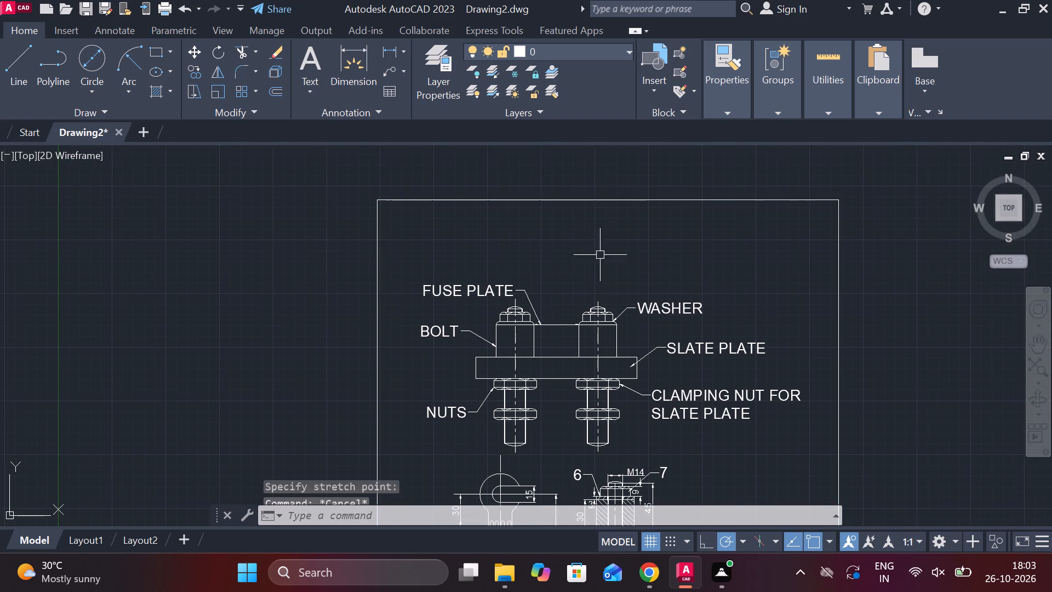
Add the centred multiline title BOLT-TYPE SHORT-CIRCUTING DEVICE, text height 12, inside the border above the assembly.
{"action": "type", "text": "MT"}
{"action": "key", "text": "space"}
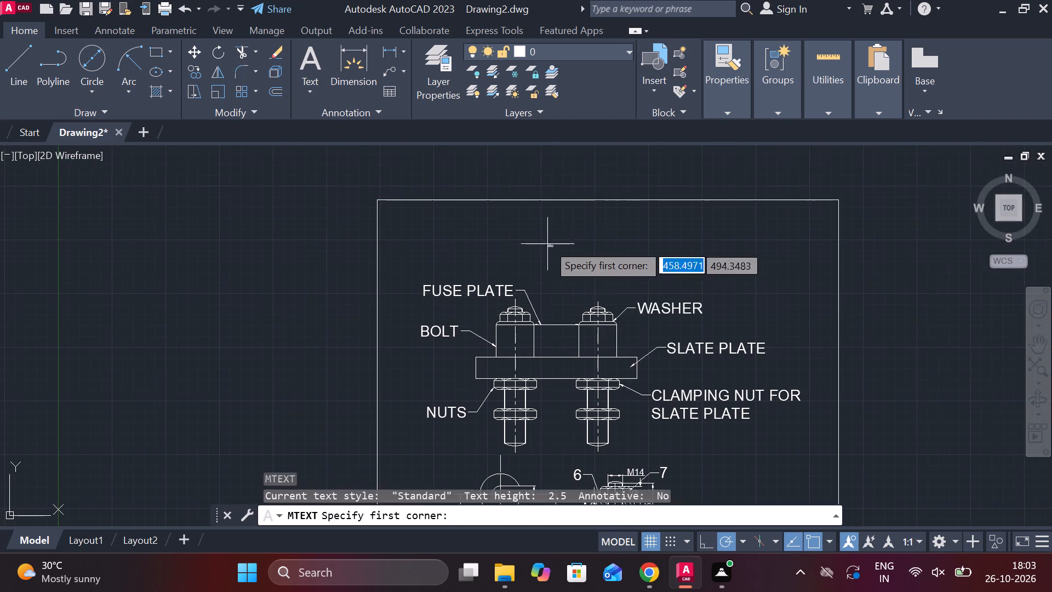
{"action": "scroll", "coordinate": [545, 238], "scroll_direction": "up", "scroll_amount": 2}
{"action": "left_click", "coordinate": [399, 180]}
{"action": "scroll", "coordinate": [488, 262], "scroll_direction": "down", "scroll_amount": 2}
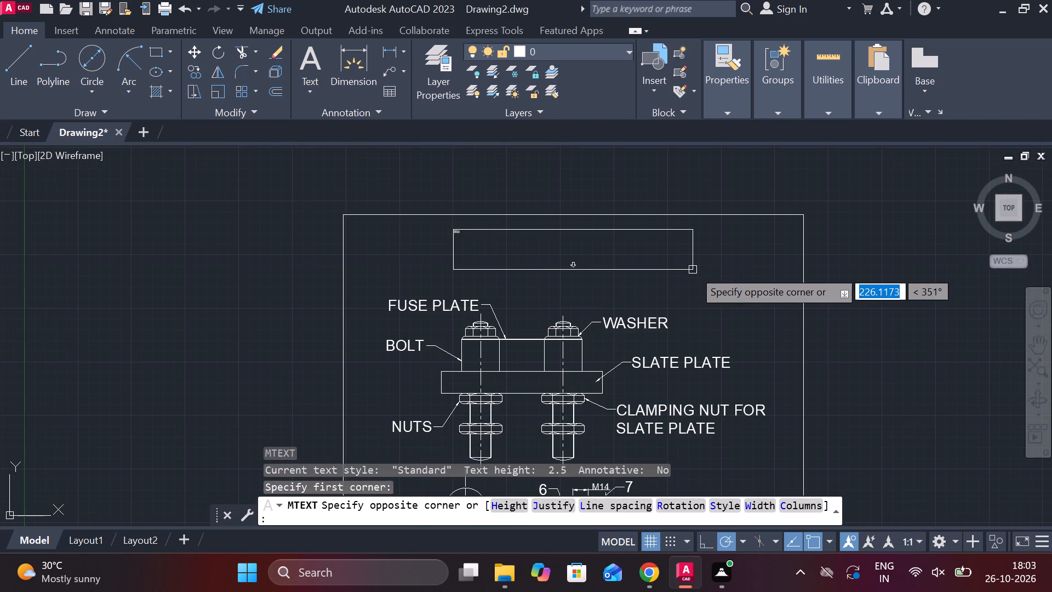
{"action": "left_click", "coordinate": [727, 269]}
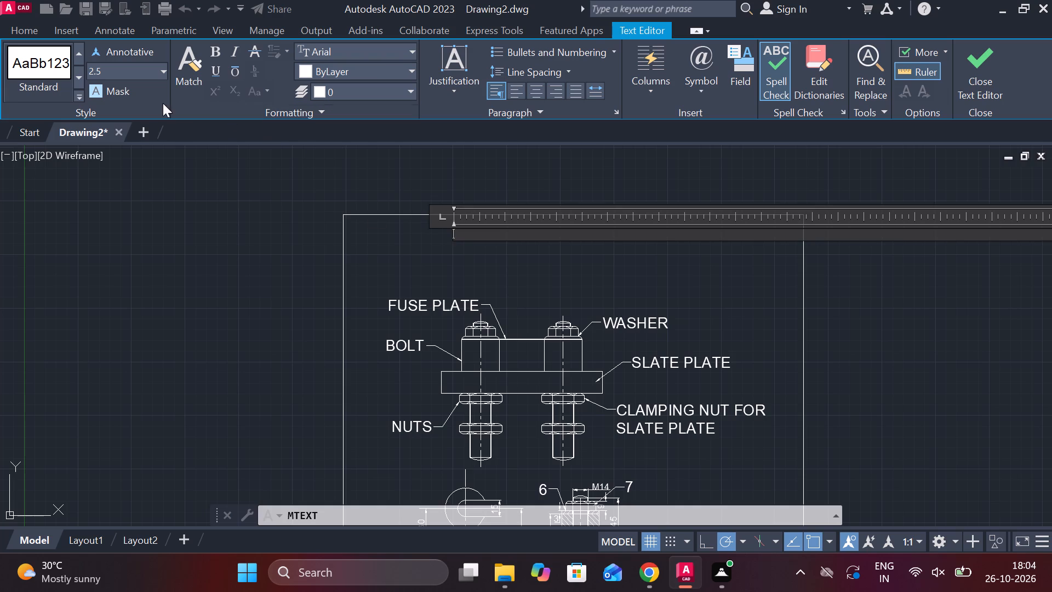
{"action": "left_click", "coordinate": [134, 76]}
{"action": "type", "text": "12"}
{"action": "key", "text": "Return"}
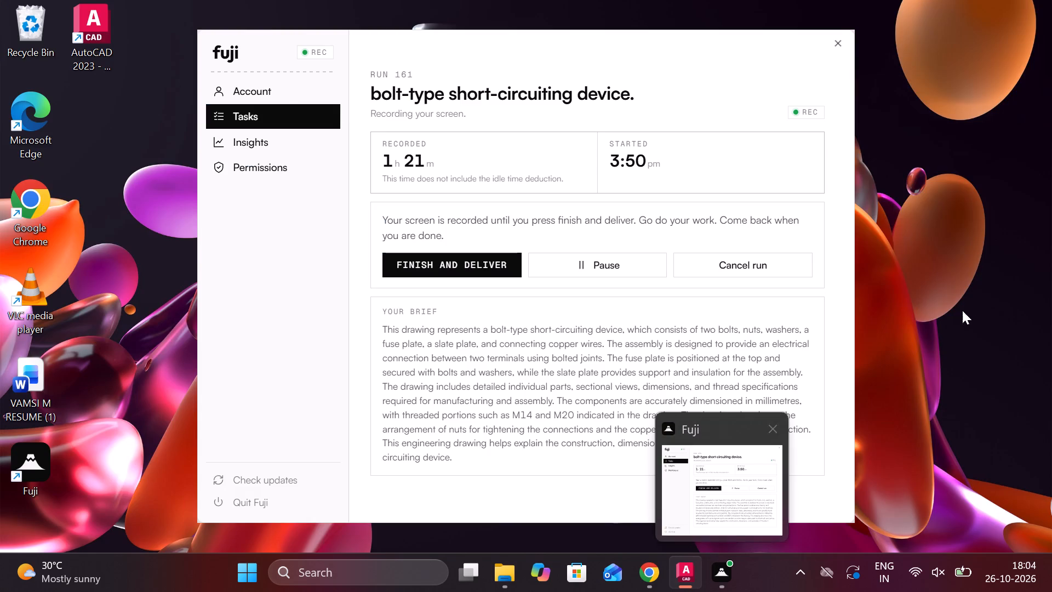
{"action": "type", "text": "BOLT"}
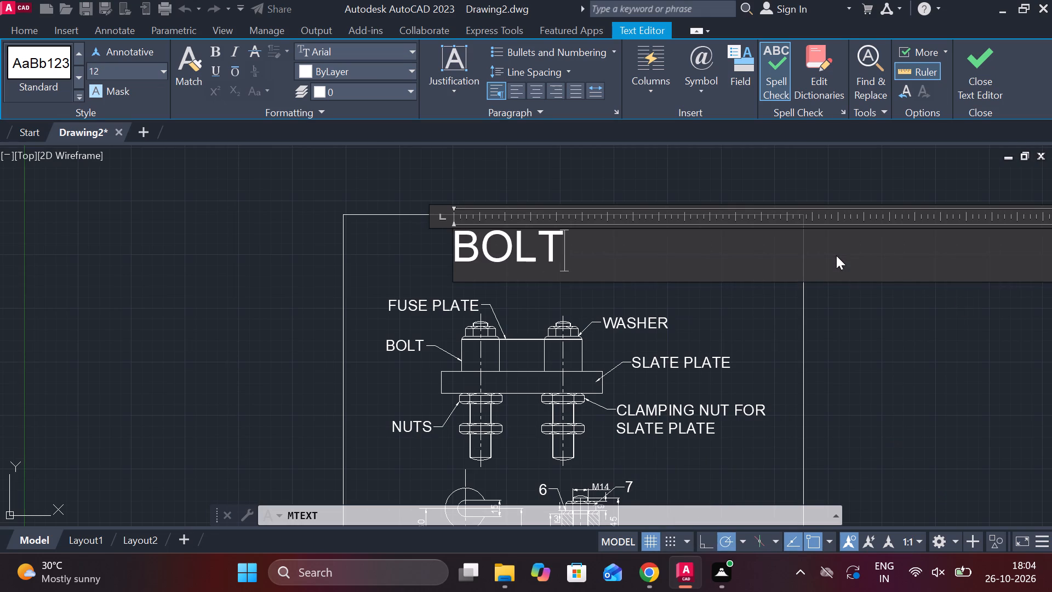
{"action": "type", "text": "-TYPE"}
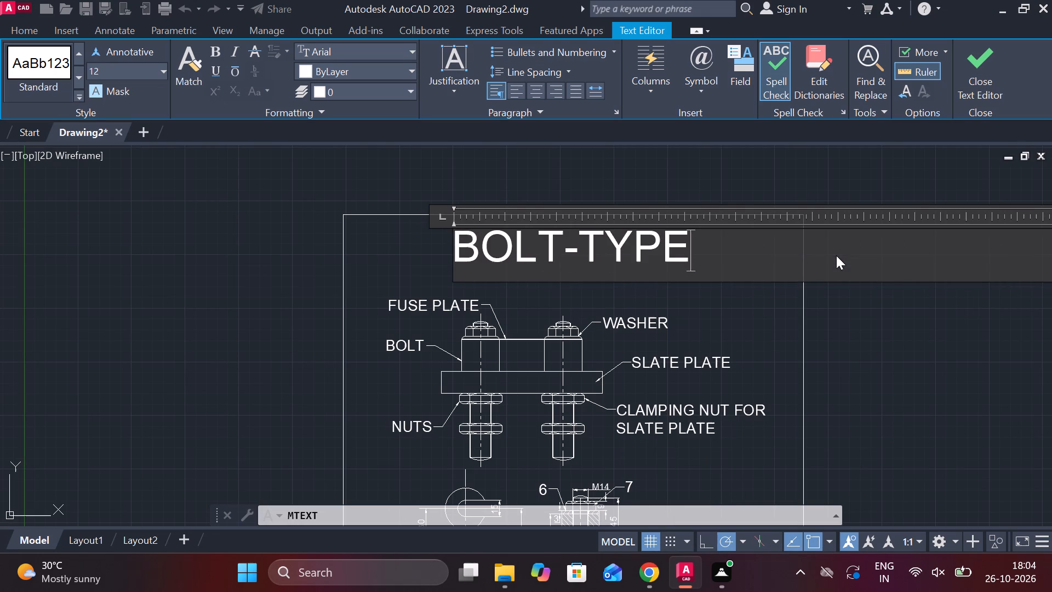
{"action": "key", "text": "space"}
{"action": "type", "text": "SHOT"}
{"action": "key", "text": "BackSpace"}
{"action": "type", "text": "RT"}
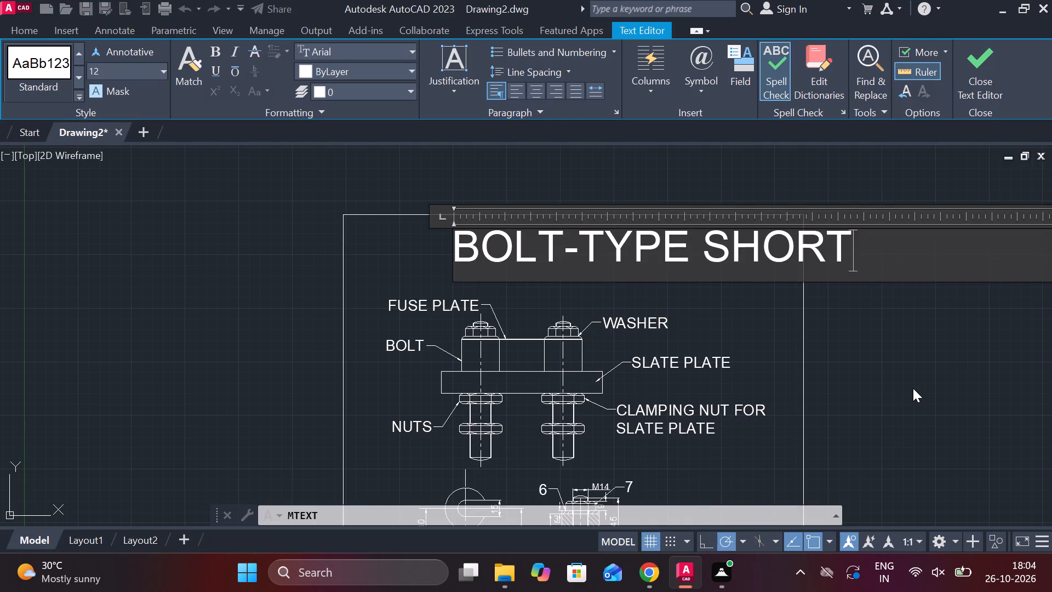
{"action": "type", "text": "-CIRCUTING"}
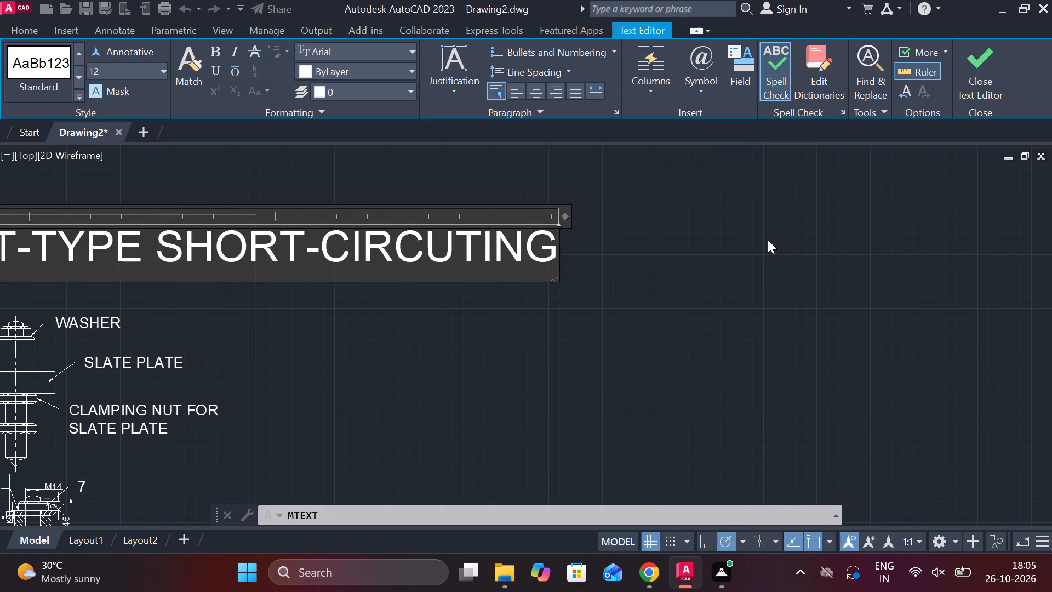
{"action": "key", "text": "space"}
{"action": "type", "text": "DEVI"}
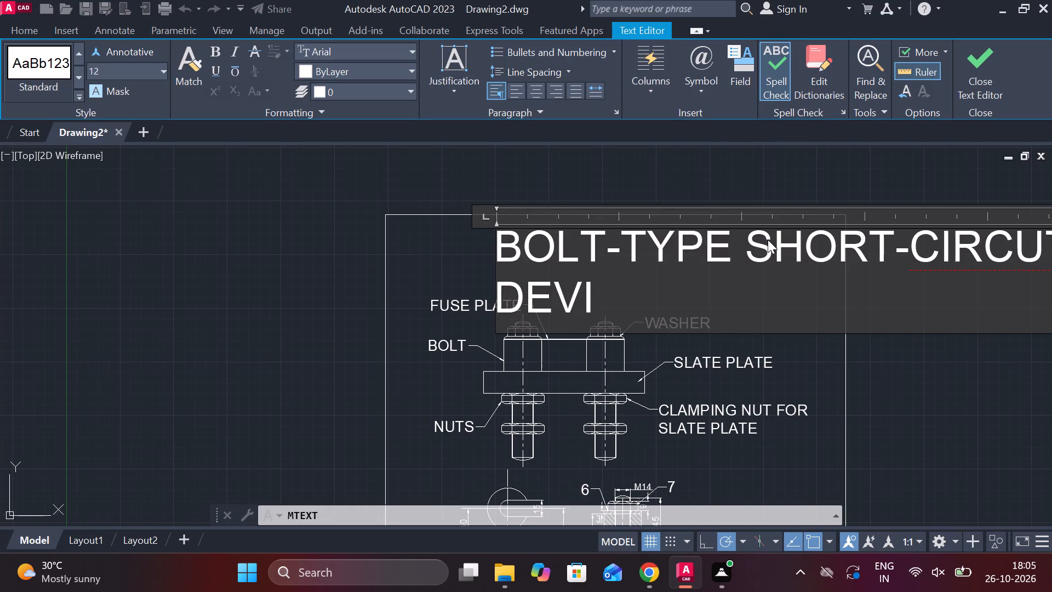
{"action": "type", "text": "CE"}
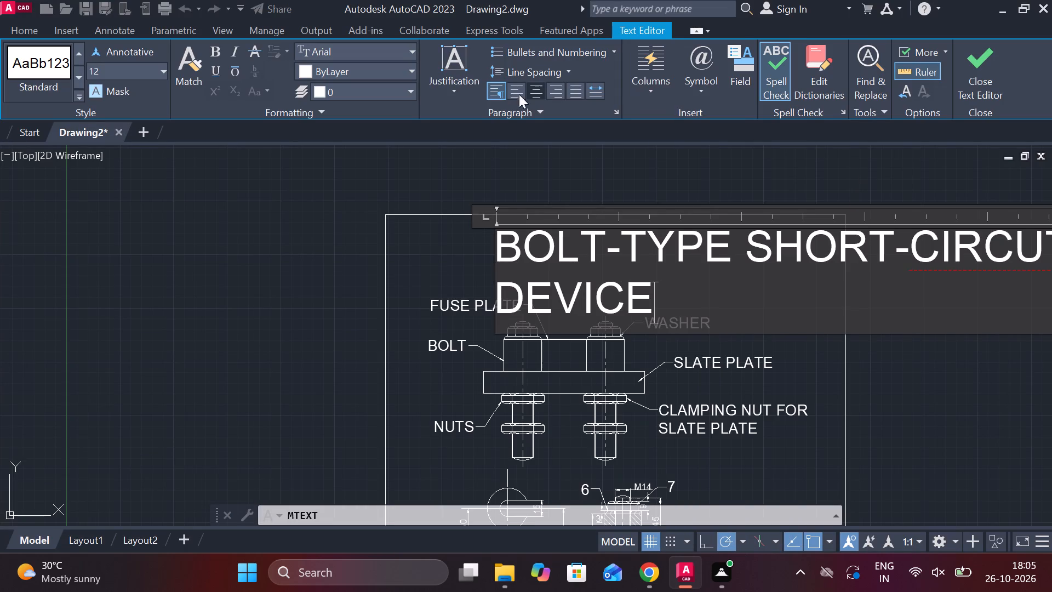
{"action": "left_click", "coordinate": [533, 94]}
{"action": "left_click", "coordinate": [976, 78]}
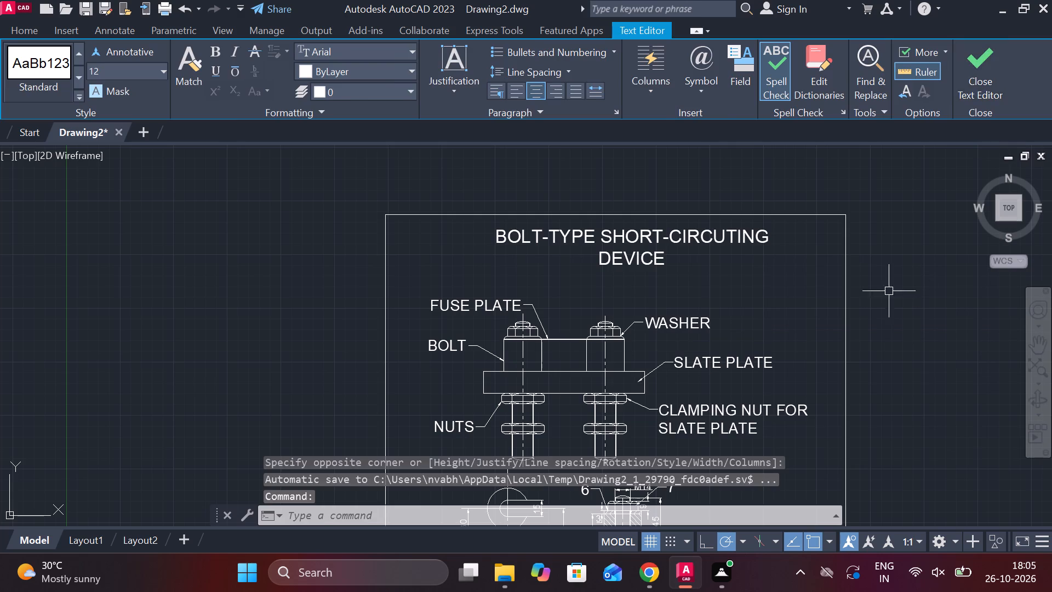
Move the BOLT-TYPE SHORT-CIRCUTING DEVICE title slightly down, away from the border's top edge.
{"action": "middle_click_drag", "start_coordinate": [690, 276], "coordinate": [656, 250]}
{"action": "left_click", "coordinate": [619, 220]}
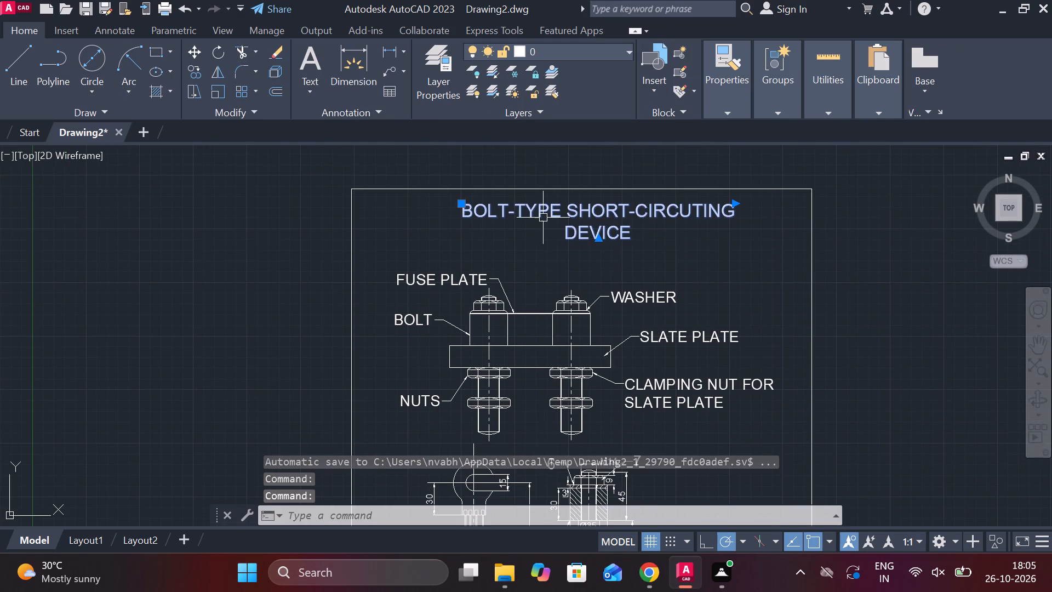
{"action": "left_click", "coordinate": [460, 206]}
{"action": "left_click", "coordinate": [460, 220]}
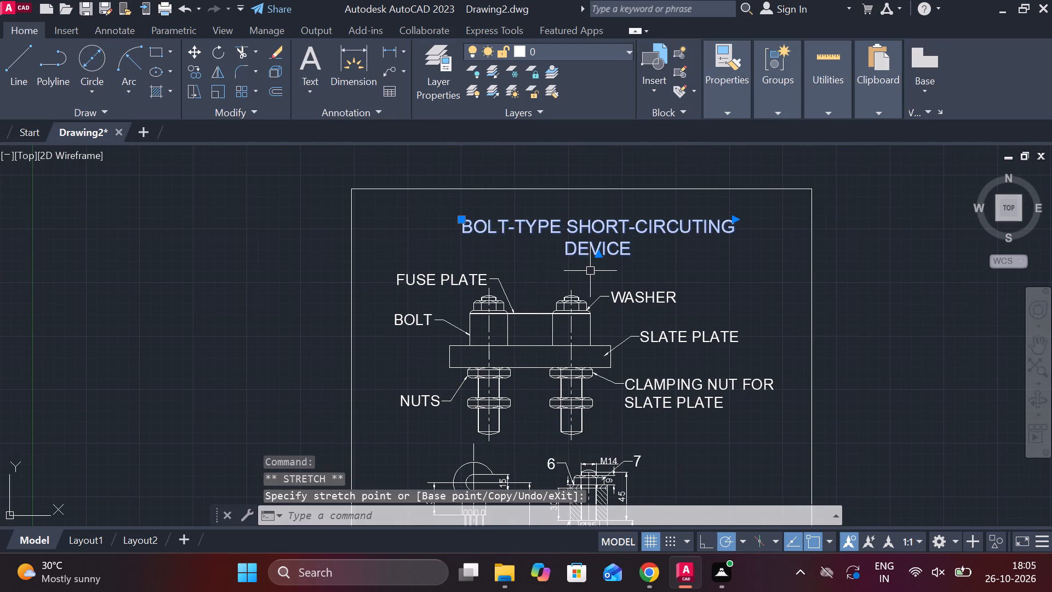
Re-point the NUTS leader to the lower nut on the left bolt and shift its label down to suit.
{"action": "middle_click_drag", "start_coordinate": [528, 412], "coordinate": [654, 301]}
{"action": "scroll", "coordinate": [593, 294], "scroll_direction": "up", "scroll_amount": 2}
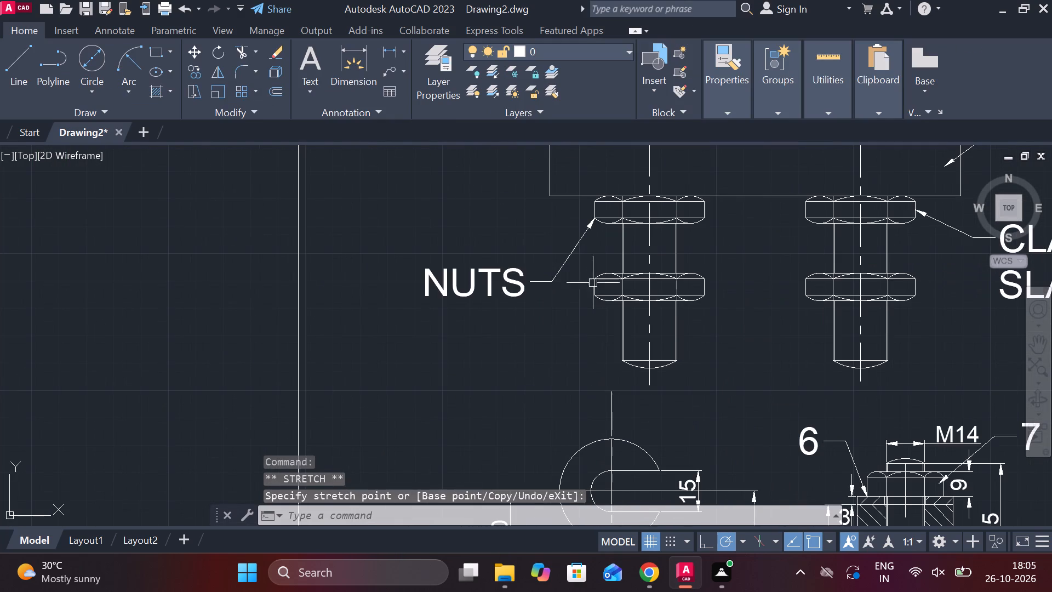
{"action": "key", "text": "Escape"}
{"action": "left_click", "coordinate": [579, 239]}
{"action": "left_click", "coordinate": [592, 220]}
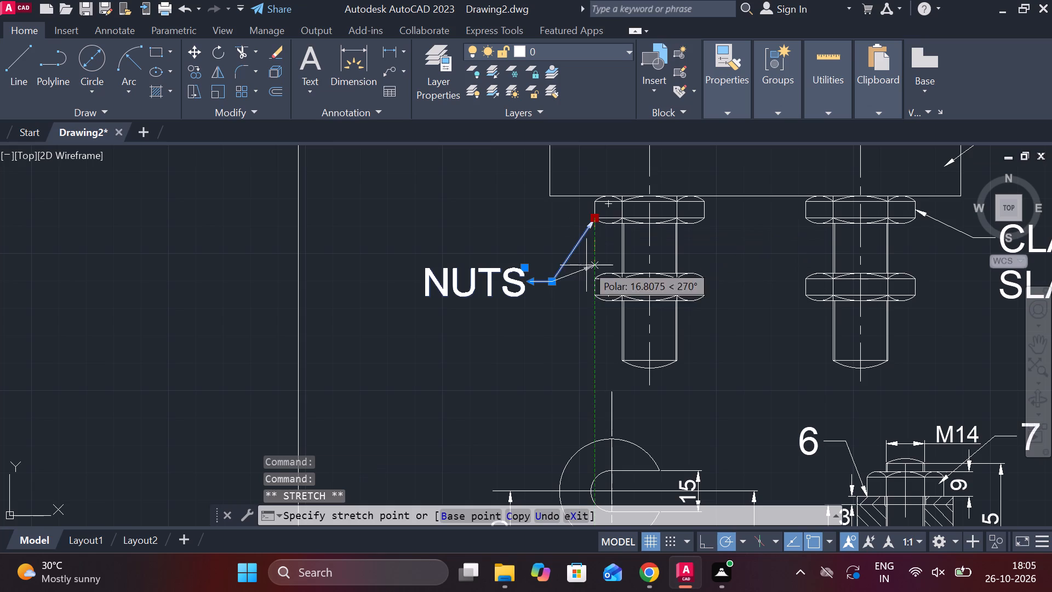
{"action": "left_click", "coordinate": [586, 281]}
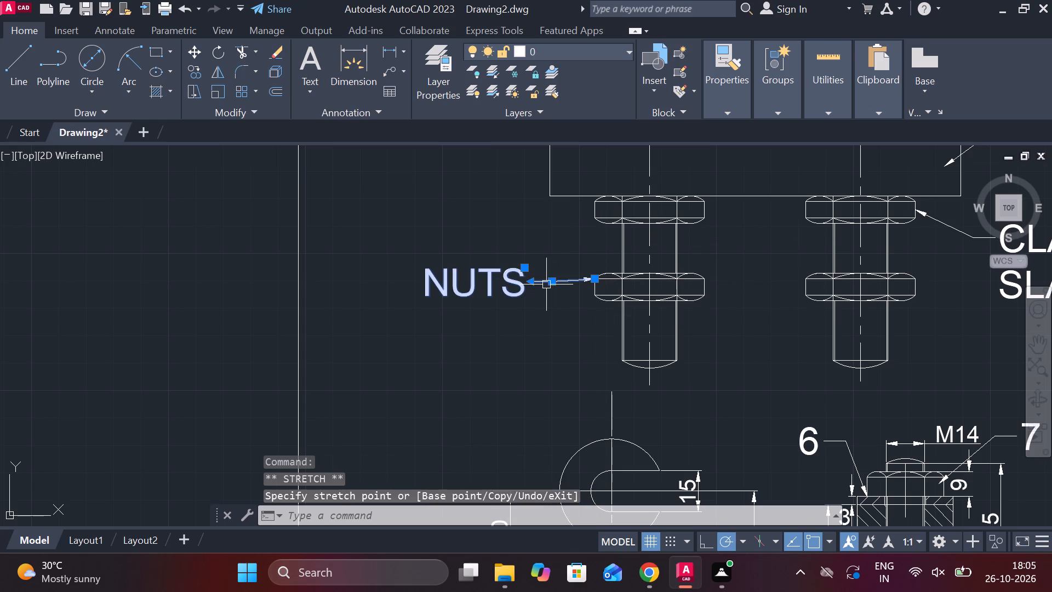
{"action": "left_click", "coordinate": [551, 283]}
{"action": "left_click", "coordinate": [541, 347]}
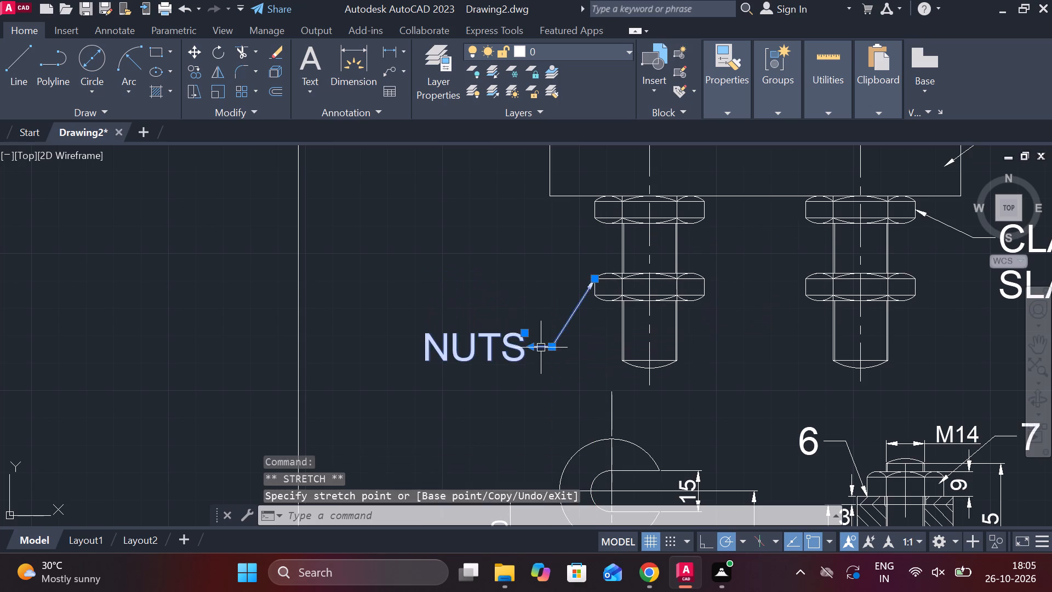
{"action": "key", "text": "Escape"}
Replace the NUTS label text with TIGHTENING NUT.
{"action": "triple_click", "coordinate": [500, 356]}
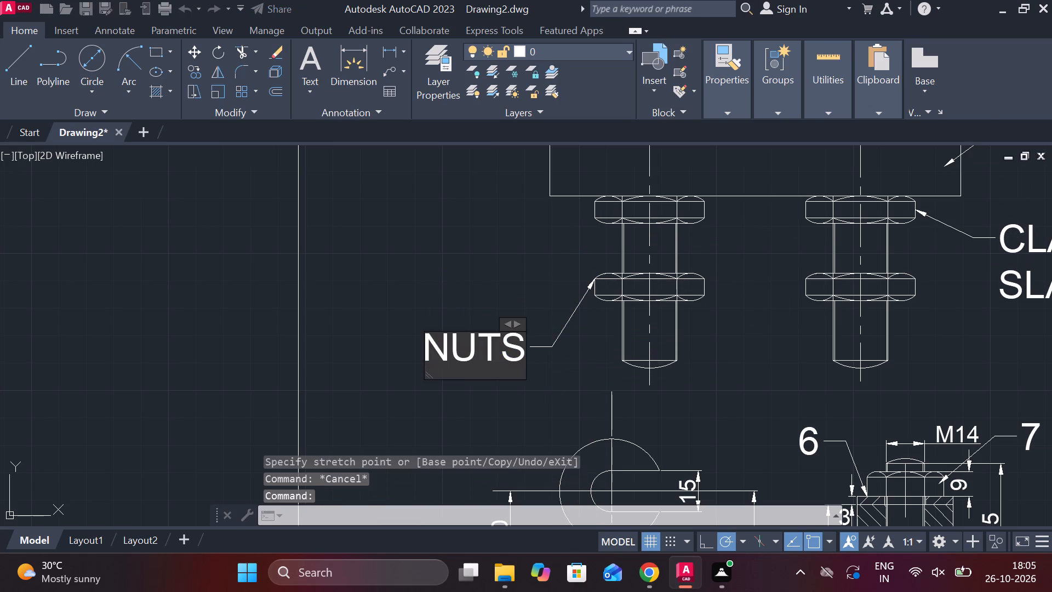
{"action": "key", "text": "Right"}
{"action": "key", "text": "Right"}
{"action": "key", "text": "BackSpace"}
{"action": "key", "text": "BackSpace"}
{"action": "key", "text": "BackSpace"}
{"action": "key", "text": "BackSpace"}
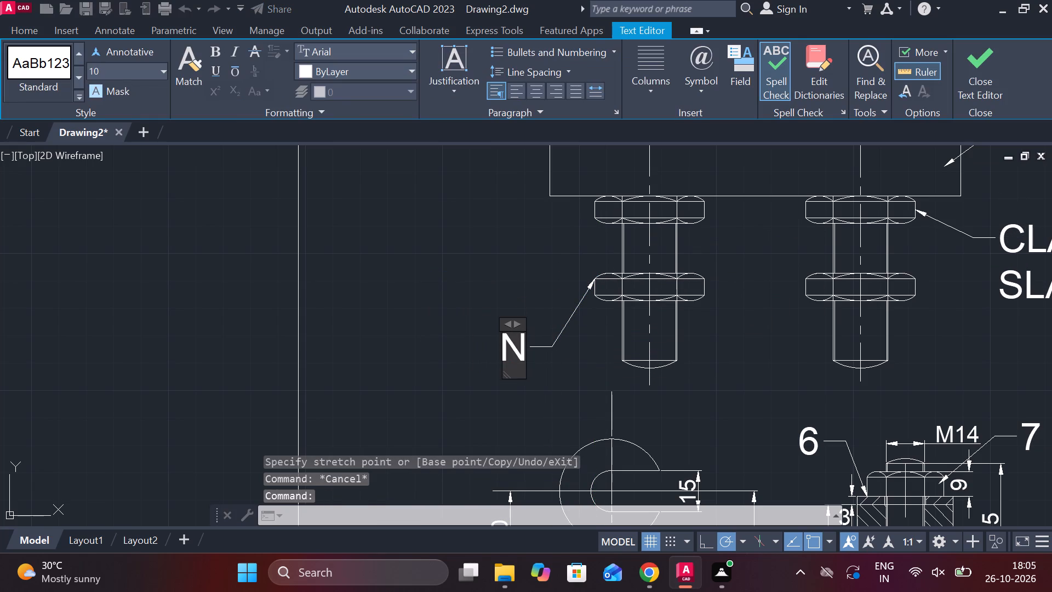
{"action": "type", "text": "TIGHT"}
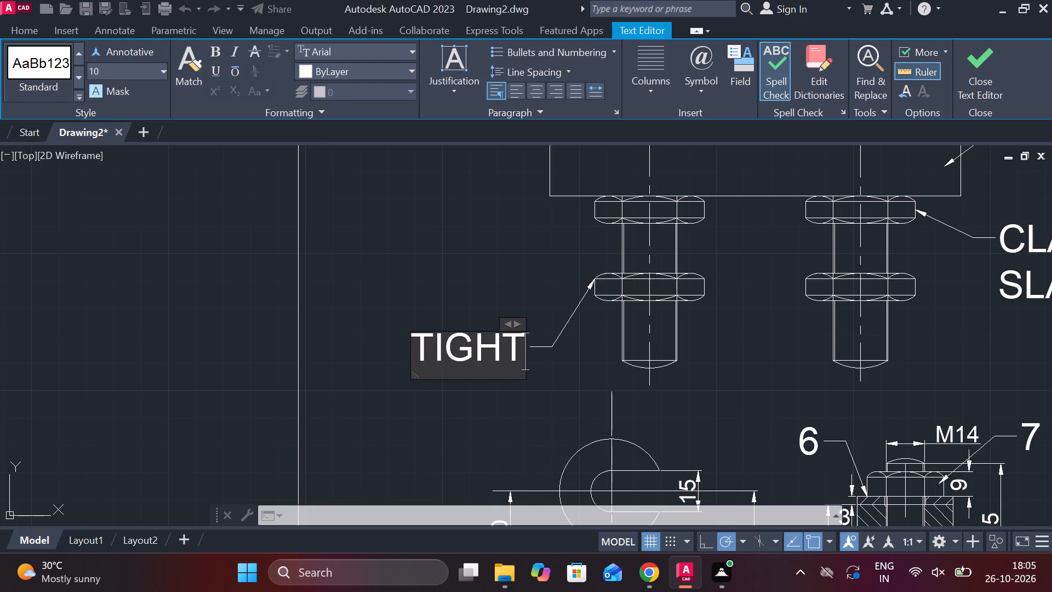
{"action": "type", "text": "NNG"}
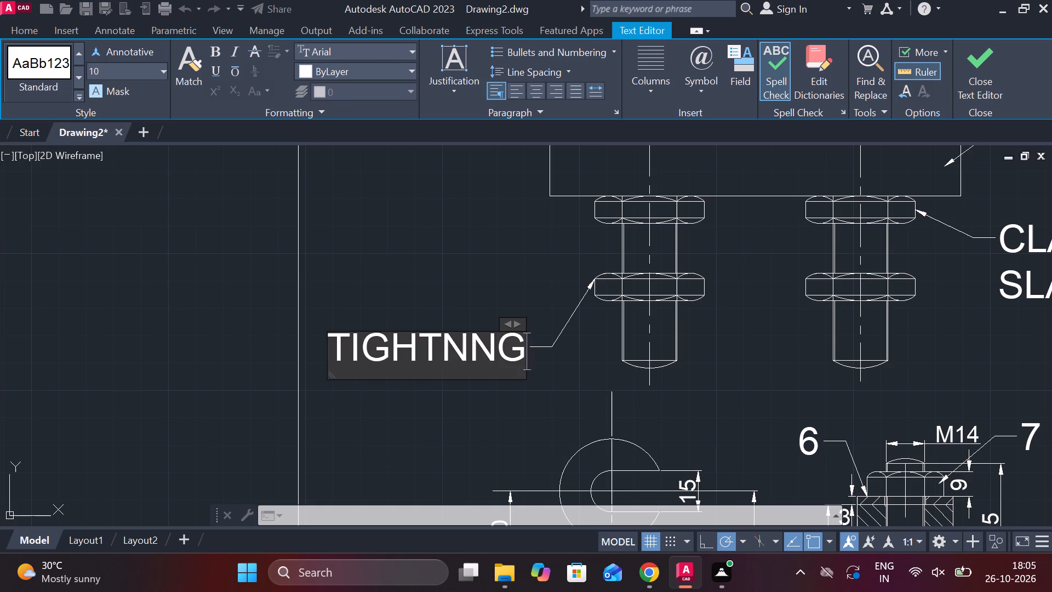
{"action": "key", "text": "BackSpace"}
{"action": "key", "text": "BackSpace"}
{"action": "key", "text": "BackSpace"}
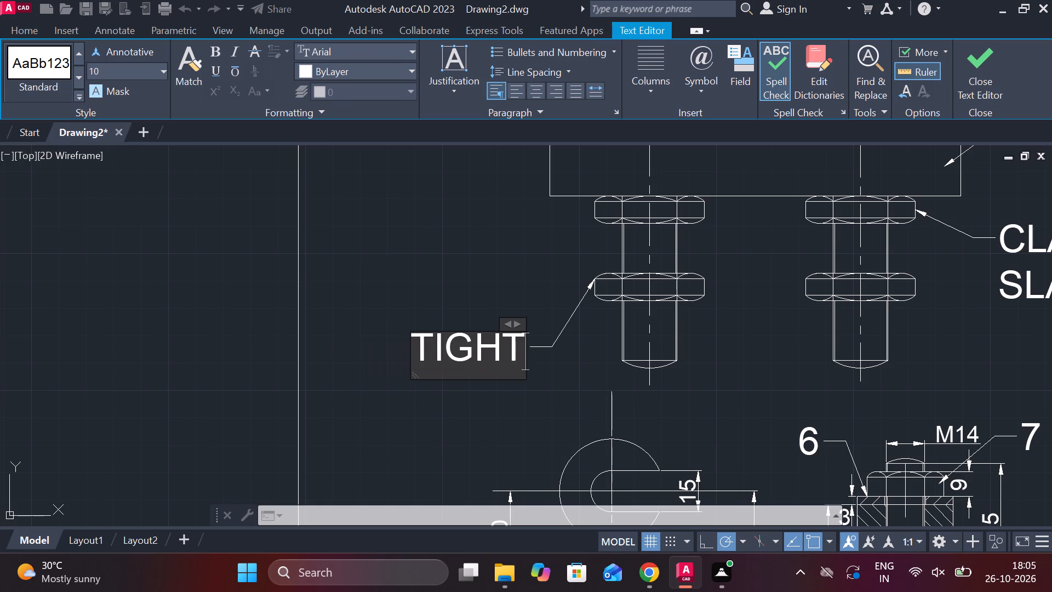
{"action": "type", "text": "ENING"}
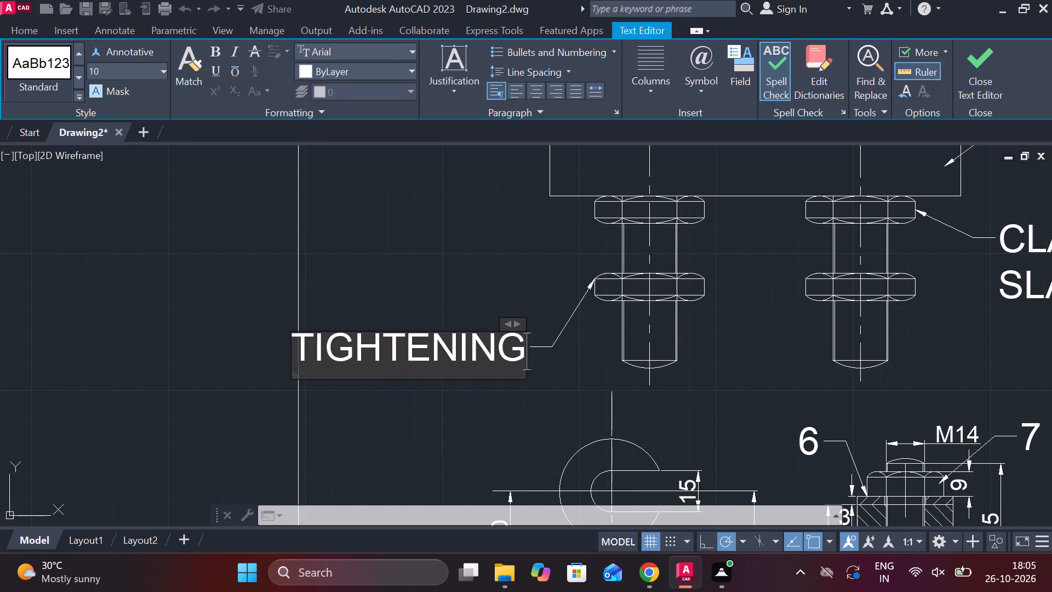
{"action": "key", "text": "space"}
{"action": "type", "text": "NUT"}
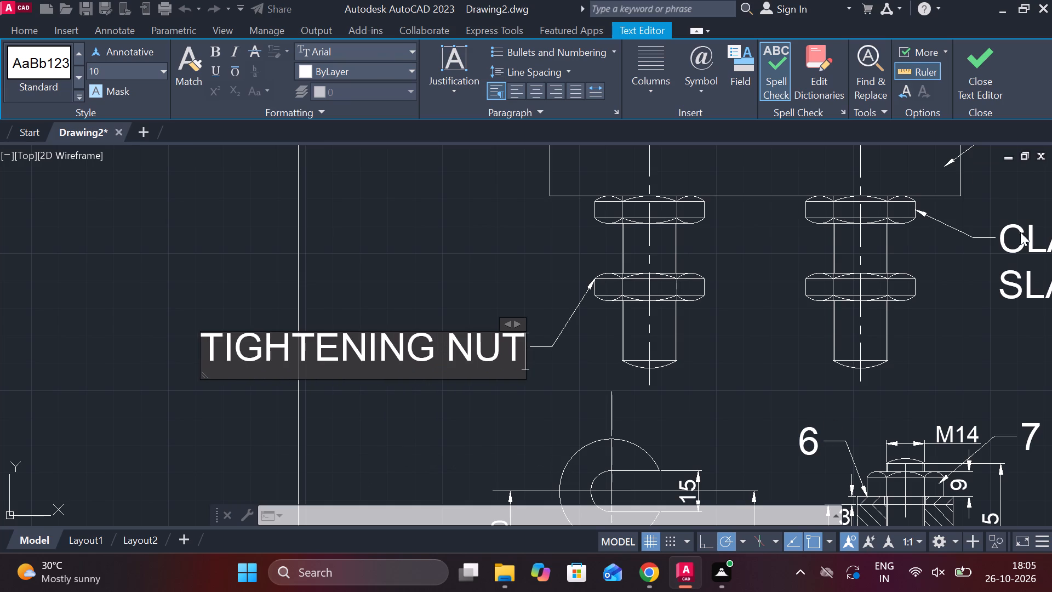
{"action": "left_click", "coordinate": [961, 74]}
Break the TIGHTENING NUT label into two lines before NUT.
{"action": "left_click", "coordinate": [386, 352]}
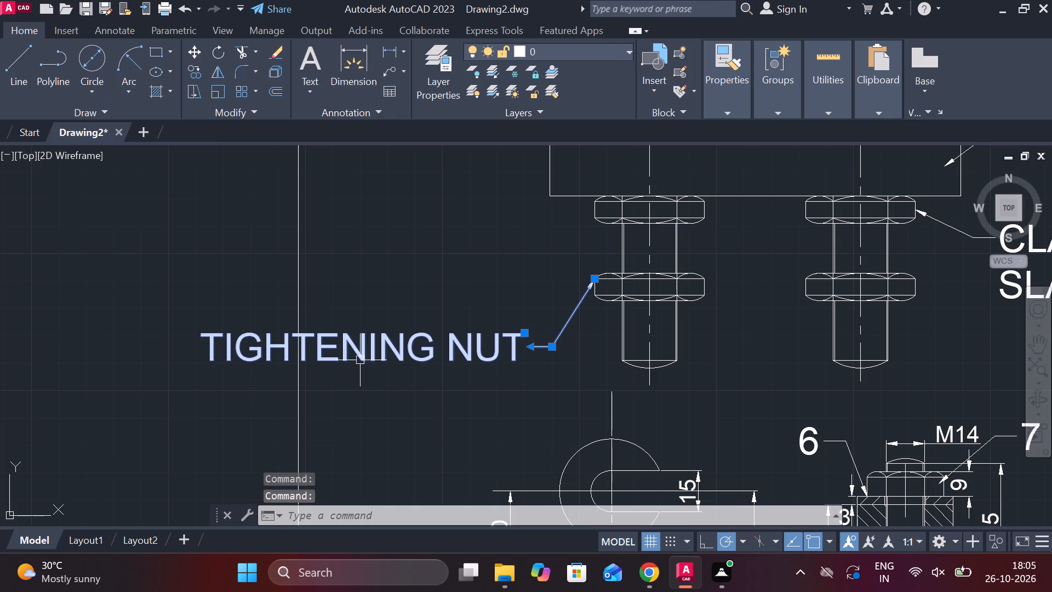
{"action": "double_click", "coordinate": [382, 351]}
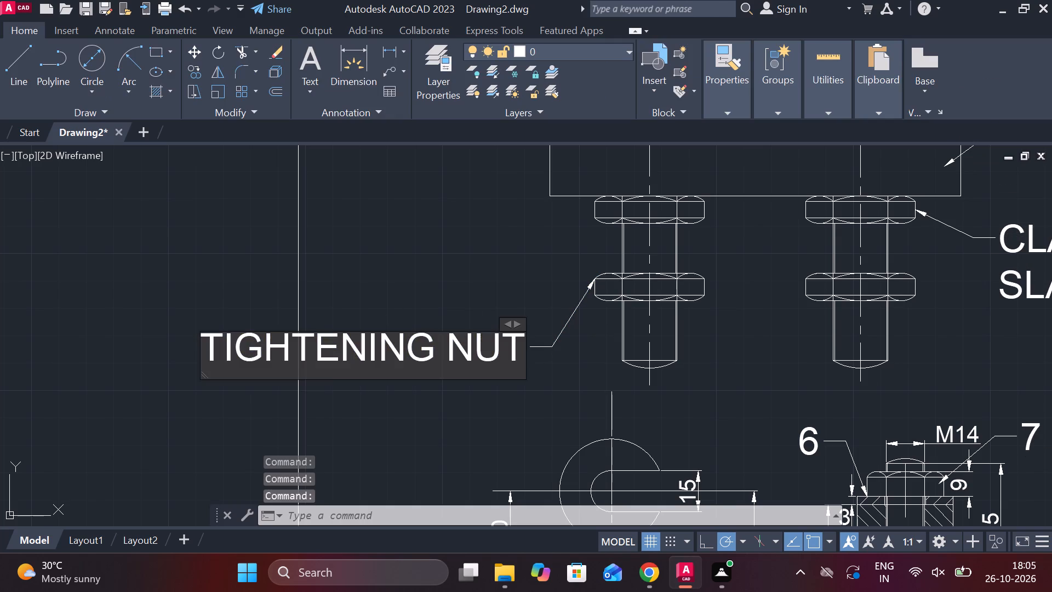
{"action": "left_click", "coordinate": [446, 361]}
{"action": "key", "text": "Return"}
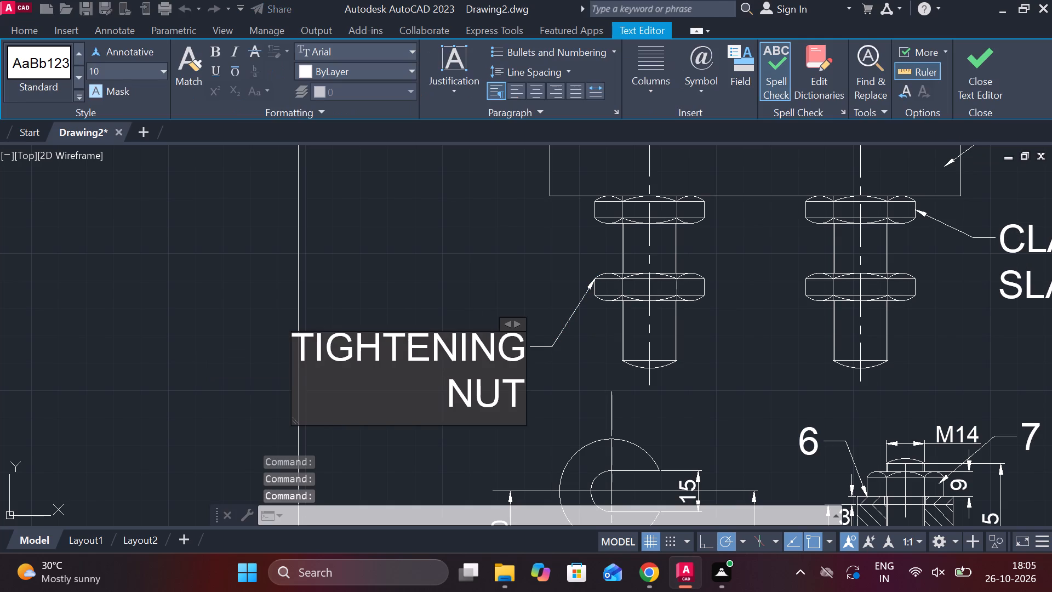
{"action": "left_click", "coordinate": [970, 70]}
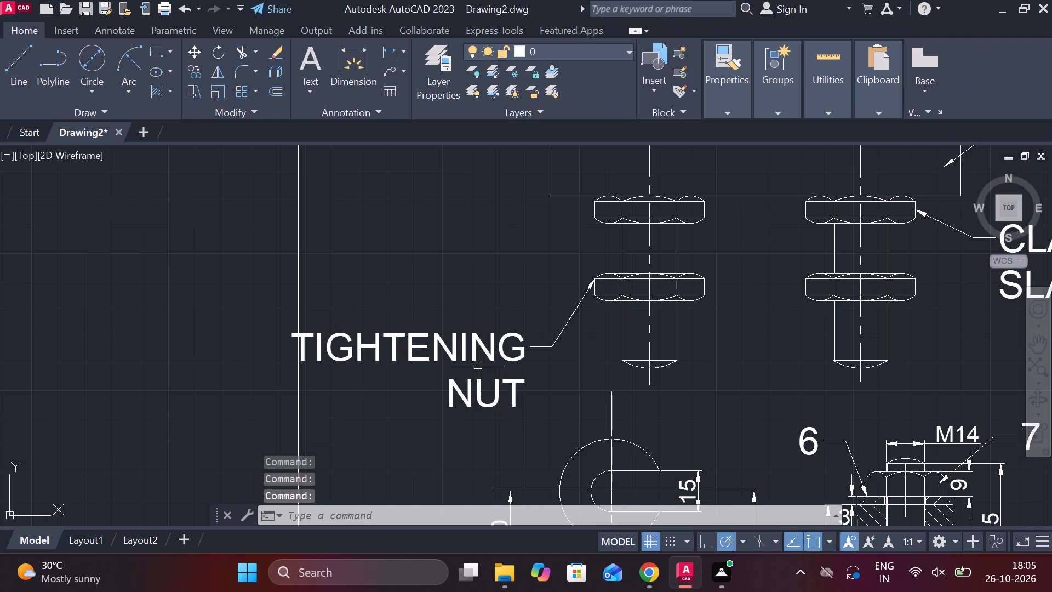
Move the TIGHTENING NUT label up and toward the bolt so it sits inside the border.
{"action": "left_click", "coordinate": [467, 348]}
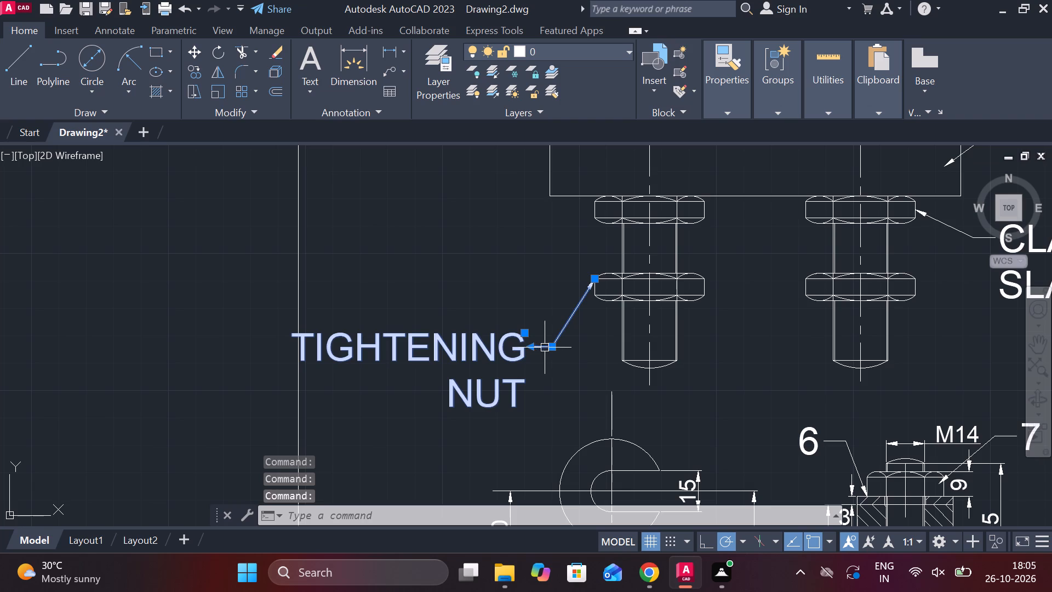
{"action": "left_click", "coordinate": [552, 346]}
{"action": "left_click", "coordinate": [579, 335]}
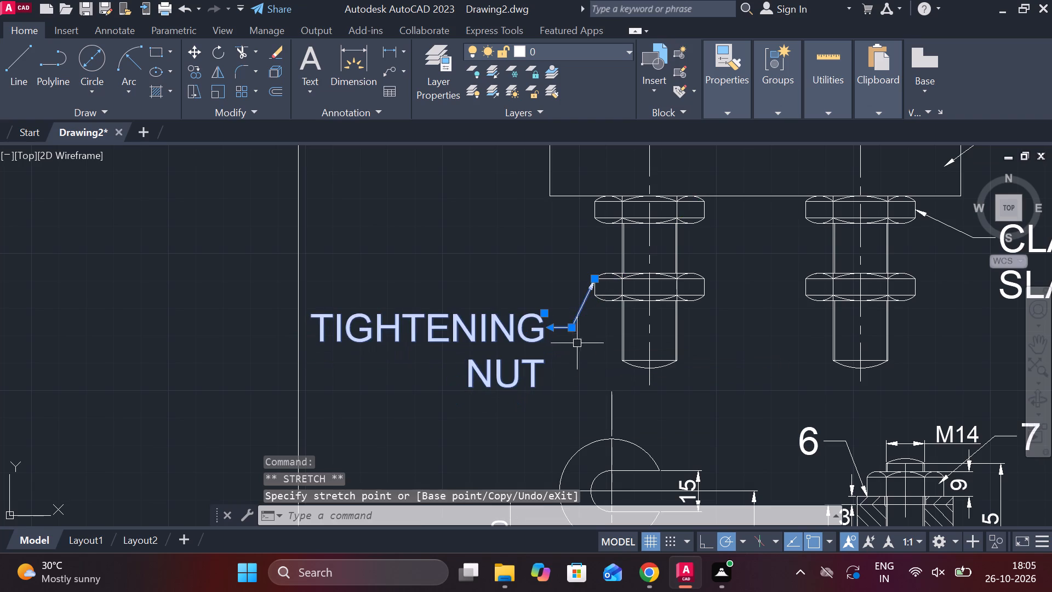
{"action": "key", "text": "Escape"}
Save the drawing in Documents as BOLT-TYPE SHORT-CIRCUTING DEVICE, in AutoCAD 2018 Drawing format.
{"action": "scroll", "coordinate": [571, 349], "scroll_direction": "down", "scroll_amount": 1}
{"action": "scroll", "coordinate": [506, 333], "scroll_direction": "down", "scroll_amount": 1}
{"action": "middle_click_drag", "start_coordinate": [543, 342], "coordinate": [410, 327]}
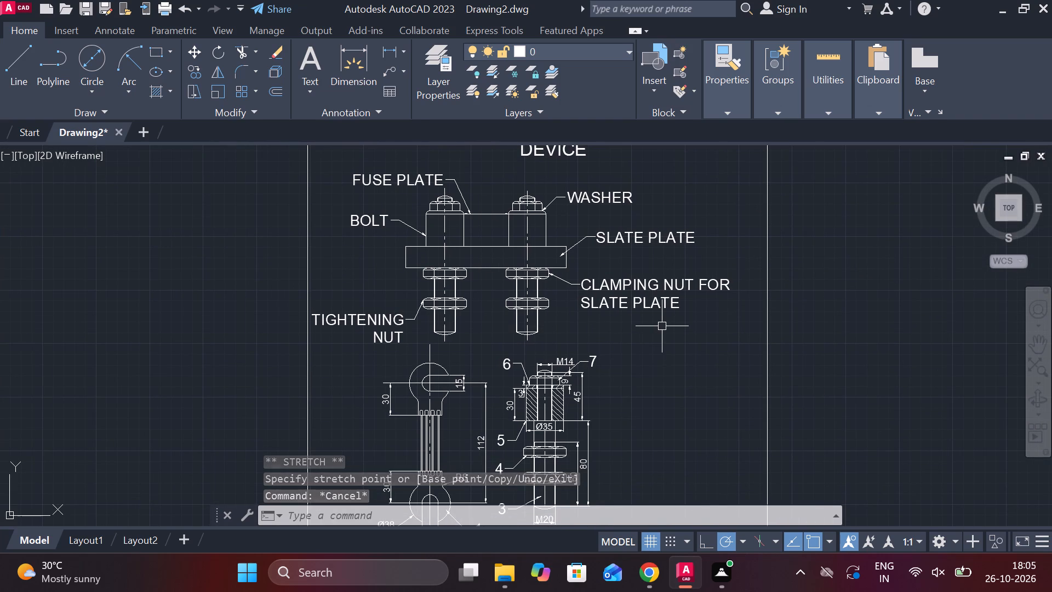
{"action": "key", "text": "ctrl+s"}
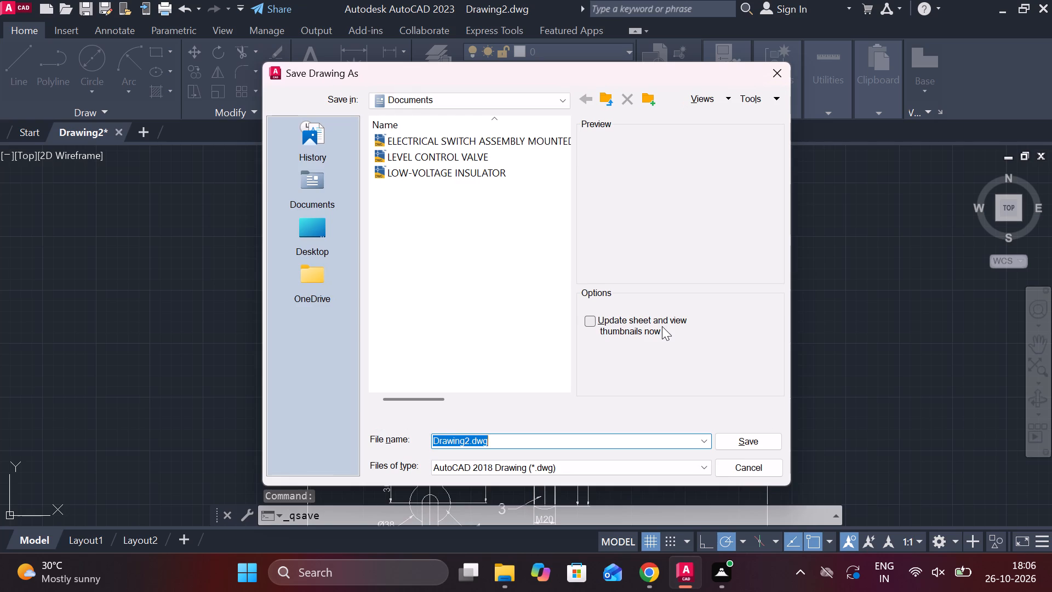
{"action": "type", "text": "BOLY"}
{"action": "key", "text": "BackSpace"}
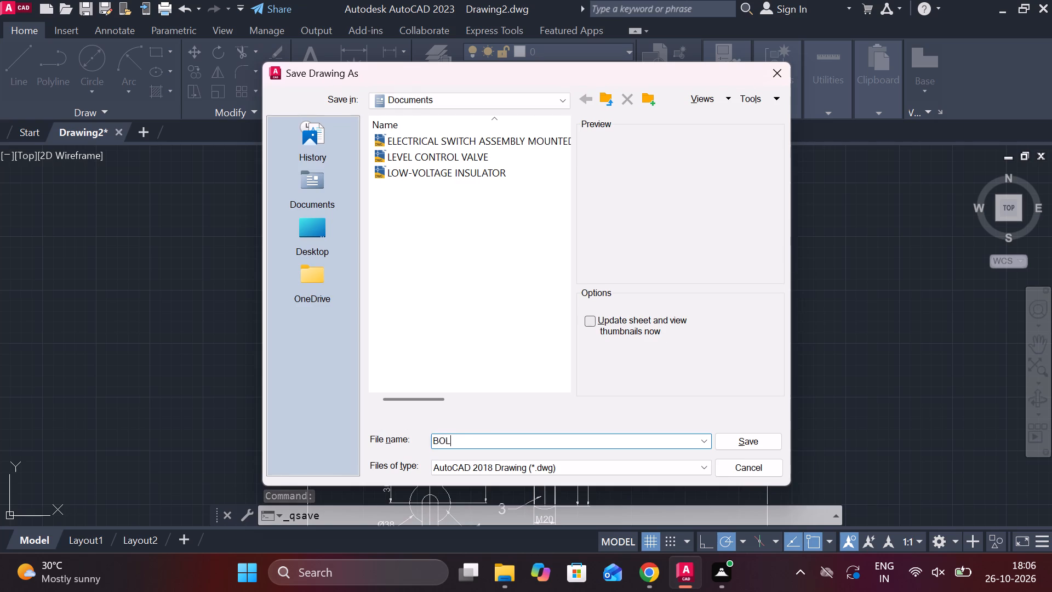
{"action": "key", "text": "t"}
{"action": "key", "text": "minus"}
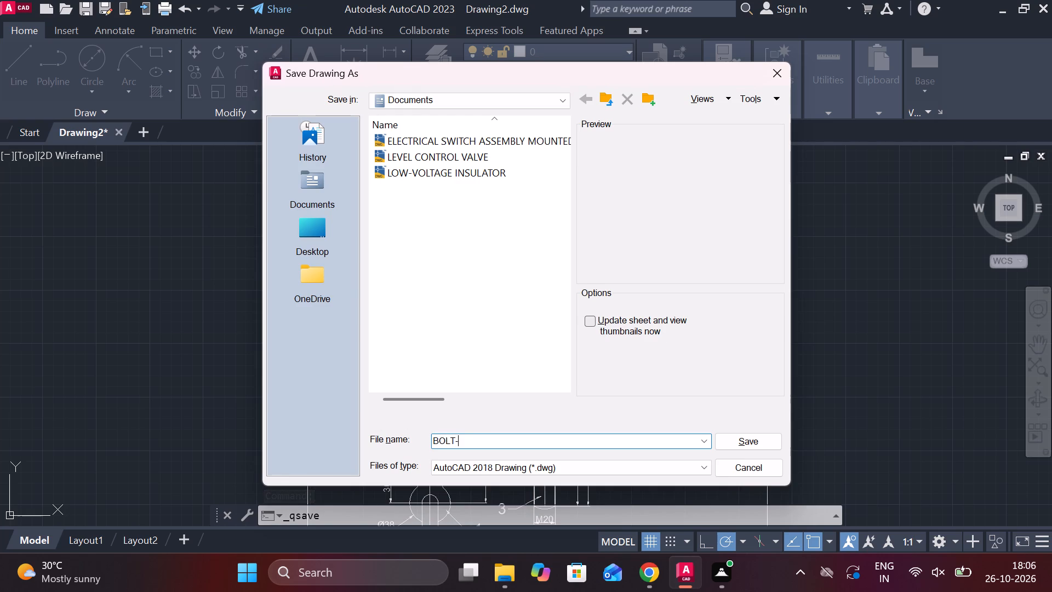
{"action": "type", "text": "TYPE"}
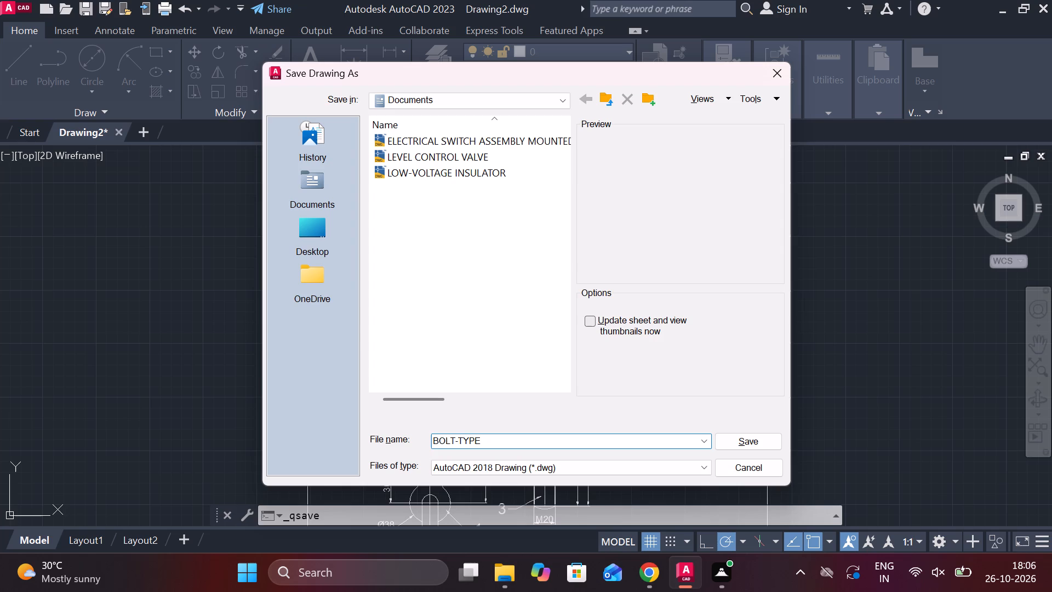
{"action": "key", "text": "space"}
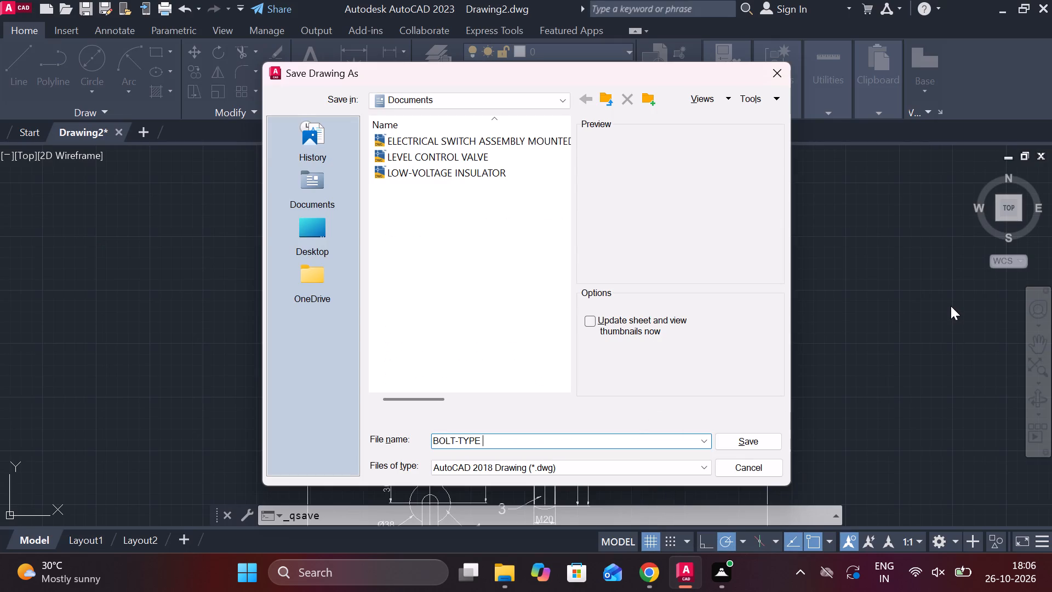
{"action": "type", "text": "SHOT"}
{"action": "key", "text": "BackSpace"}
{"action": "type", "text": "RT"}
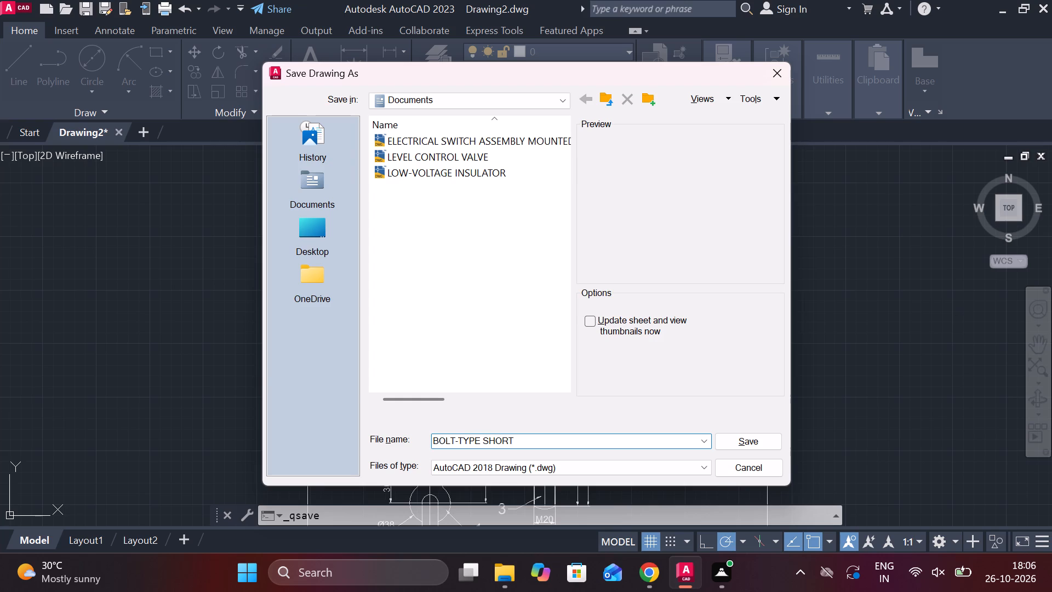
{"action": "type", "text": "-CIR"}
{"action": "type", "text": "CUTING"}
{"action": "key", "text": "space"}
{"action": "type", "text": "DEVI"}
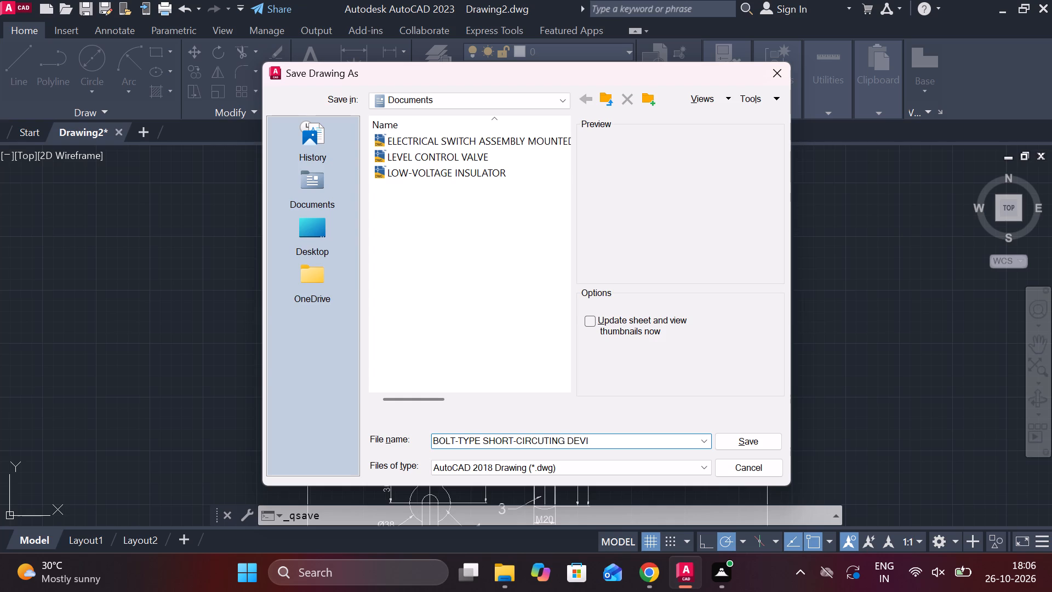
{"action": "type", "text": "CE"}
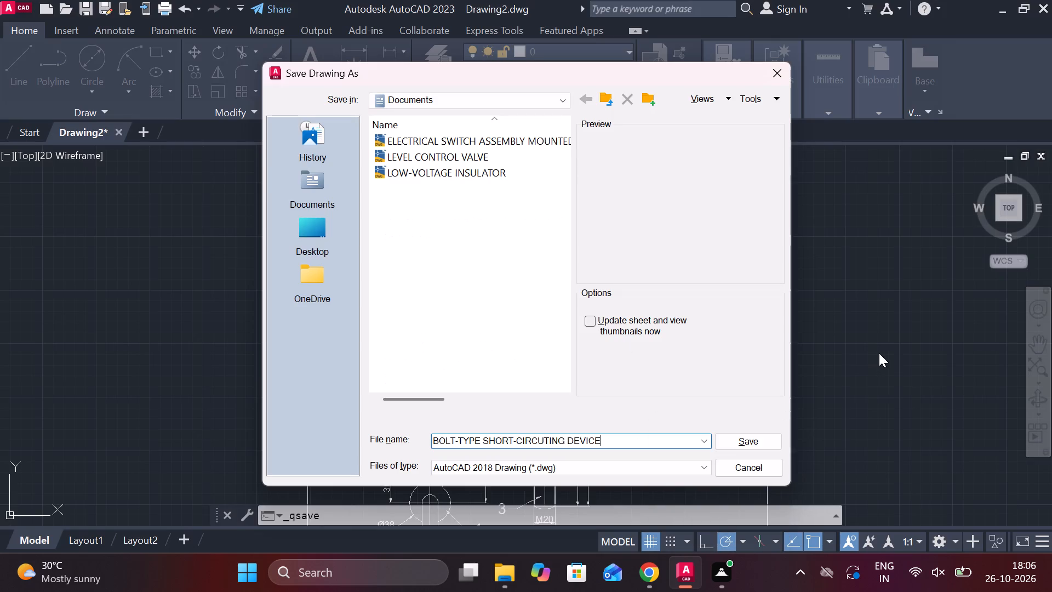
{"action": "left_click", "coordinate": [740, 442]}
{"action": "scroll", "coordinate": [676, 383], "scroll_direction": "down", "scroll_amount": 1}
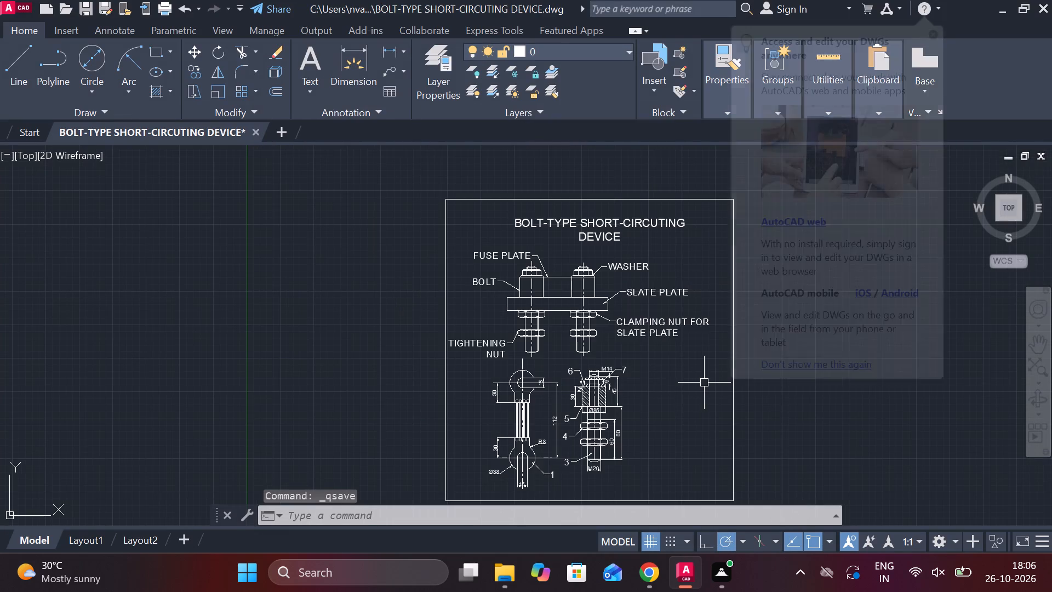
{"action": "key", "text": "ctrl+s"}
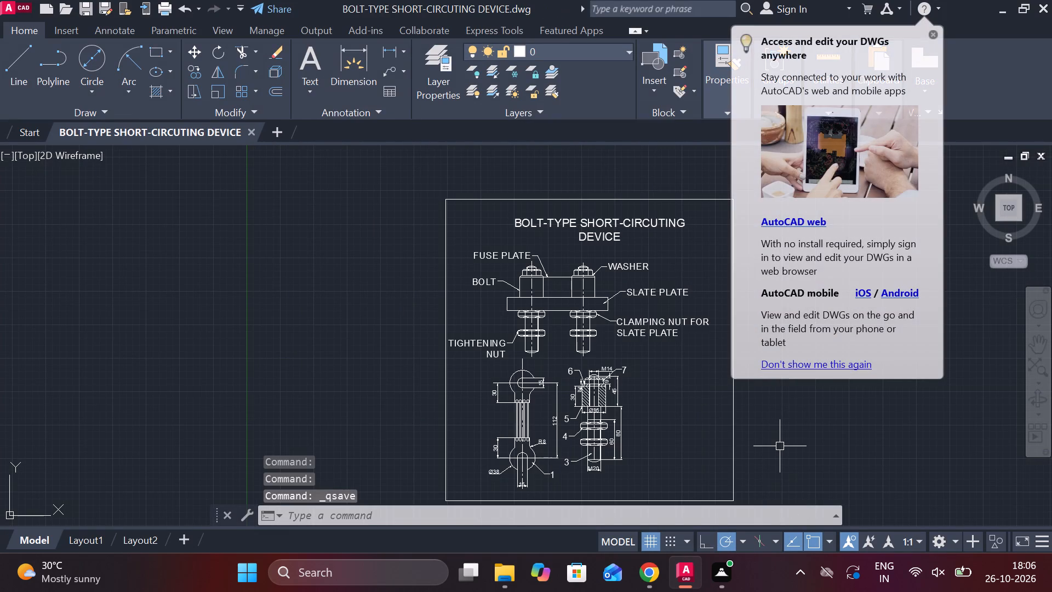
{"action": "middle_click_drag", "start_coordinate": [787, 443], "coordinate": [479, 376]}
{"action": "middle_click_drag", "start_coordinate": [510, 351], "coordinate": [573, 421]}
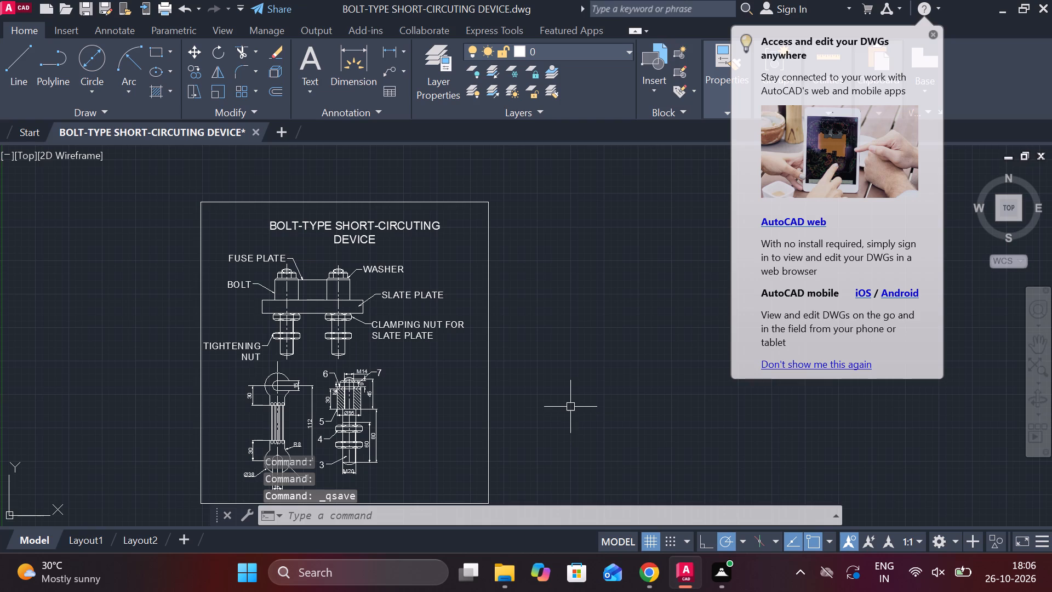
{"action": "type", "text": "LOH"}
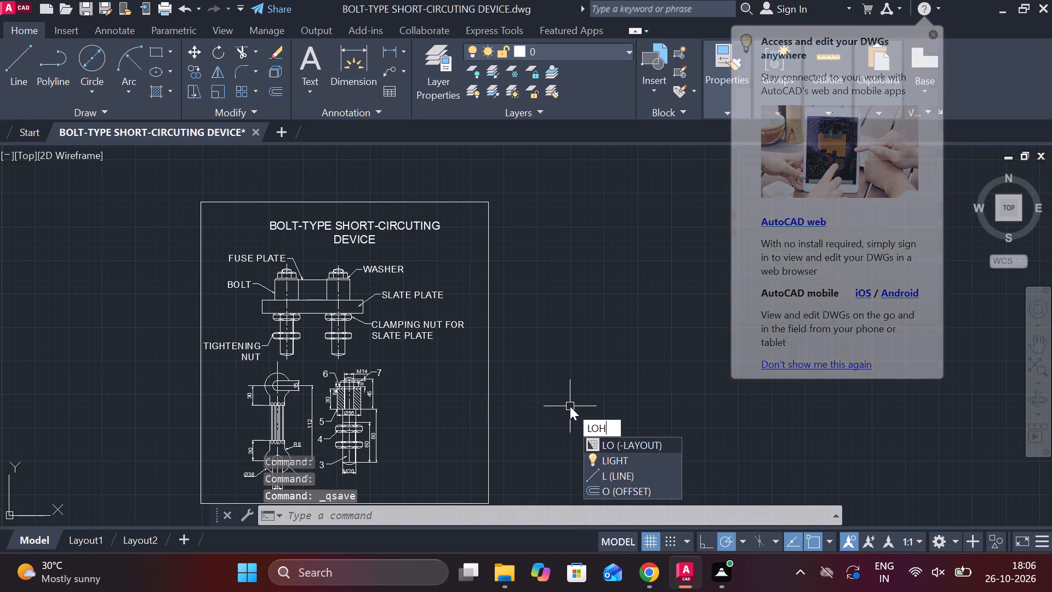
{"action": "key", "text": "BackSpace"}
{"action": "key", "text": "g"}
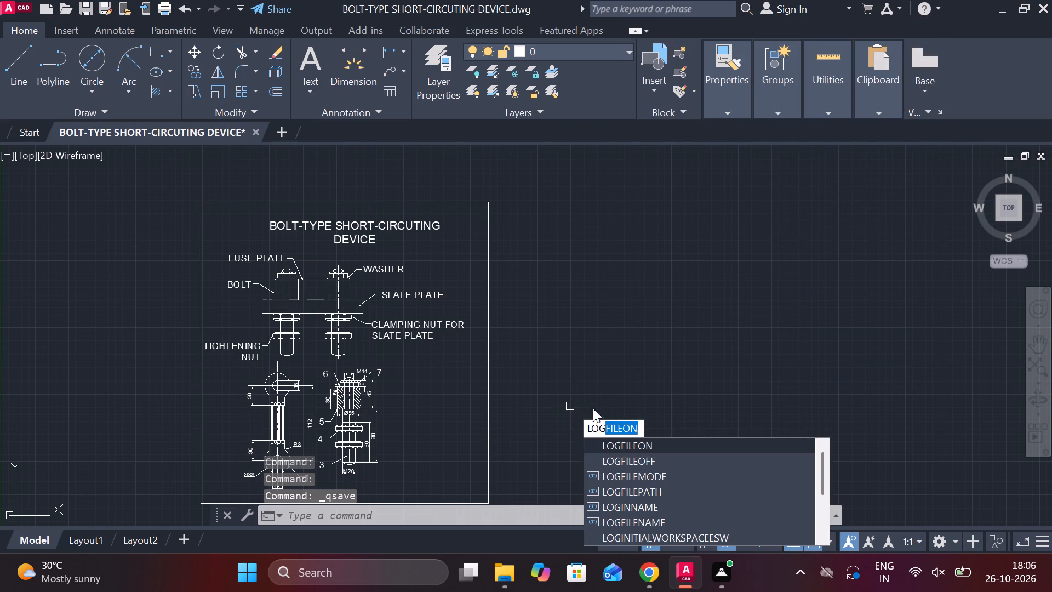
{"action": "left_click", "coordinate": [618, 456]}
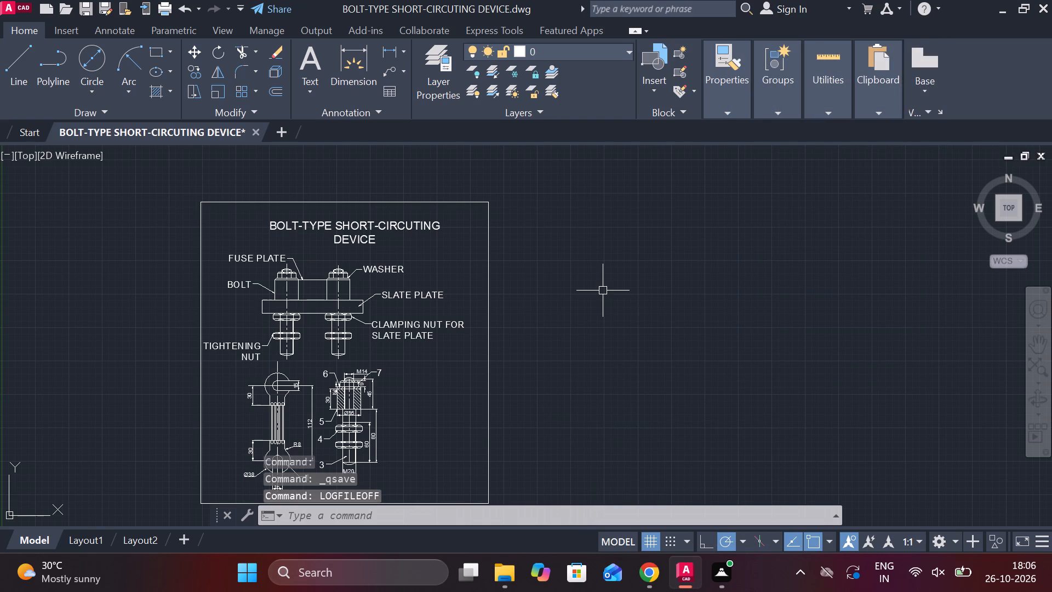
Save the drawing under its current name.
{"action": "key", "text": "ctrl+s"}
Set up a plot of the model with the DWG To PDF.pc3 plotter in landscape orientation.
{"action": "type", "text": "PLOT"}
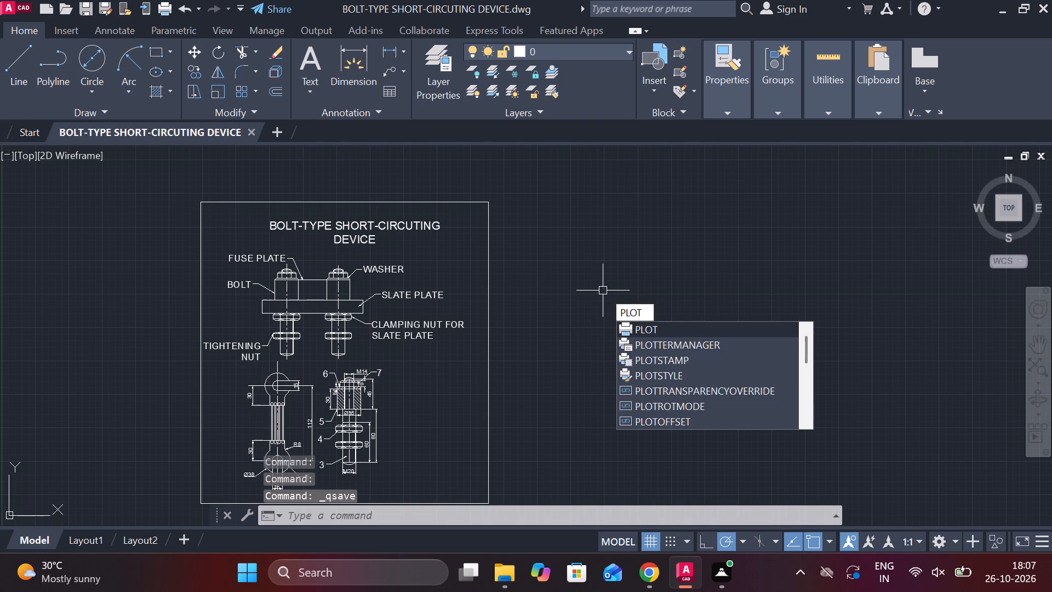
{"action": "left_click", "coordinate": [632, 327]}
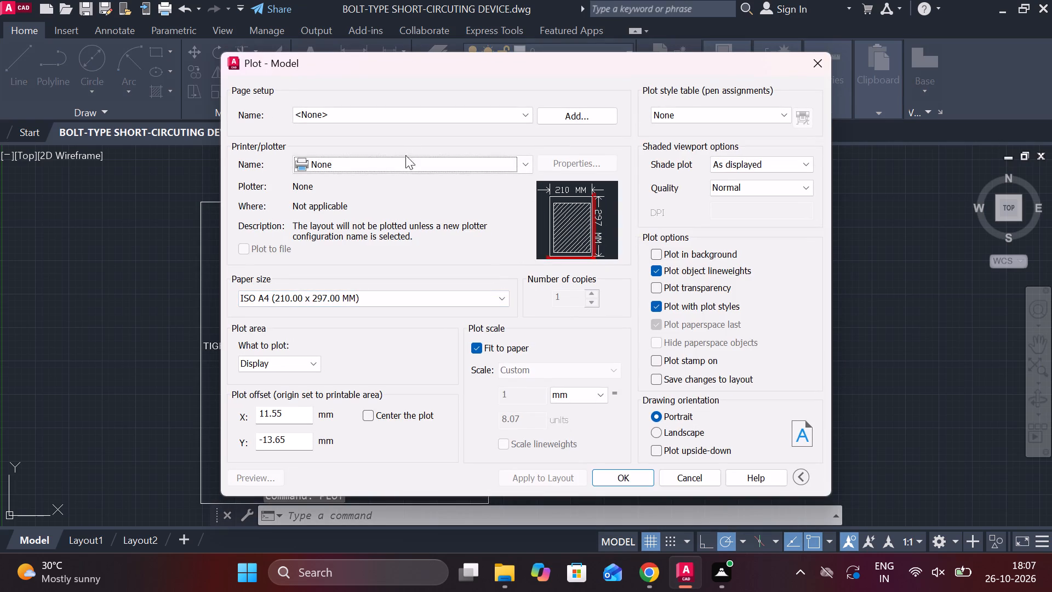
{"action": "left_click", "coordinate": [396, 164]}
{"action": "left_click", "coordinate": [348, 330]}
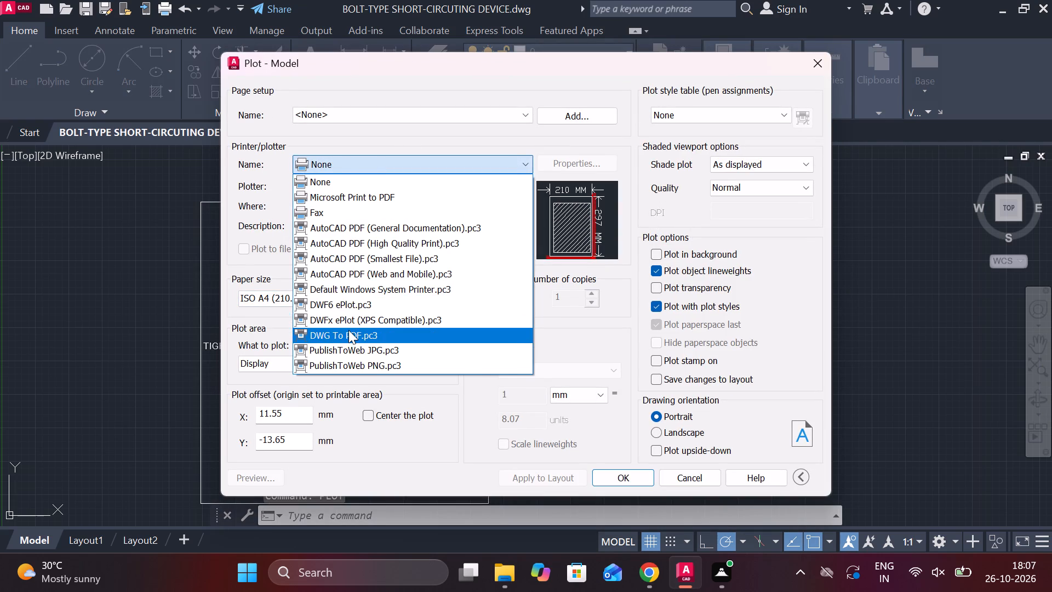
{"action": "left_click", "coordinate": [655, 434]}
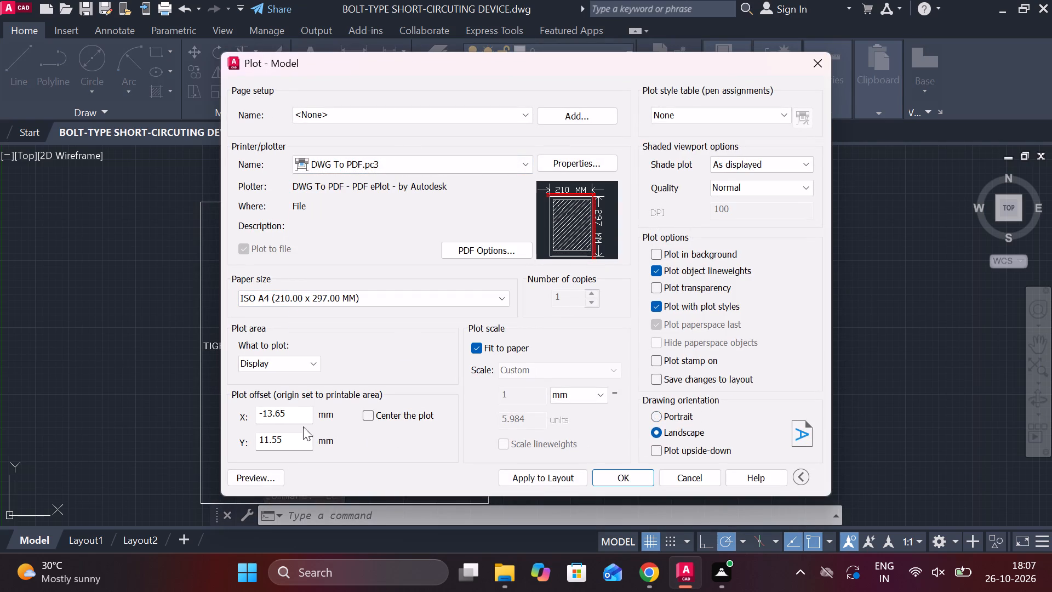
Set the plot area to a window enclosing the whole bordered drawing with a small margin around it.
{"action": "left_click", "coordinate": [298, 368]}
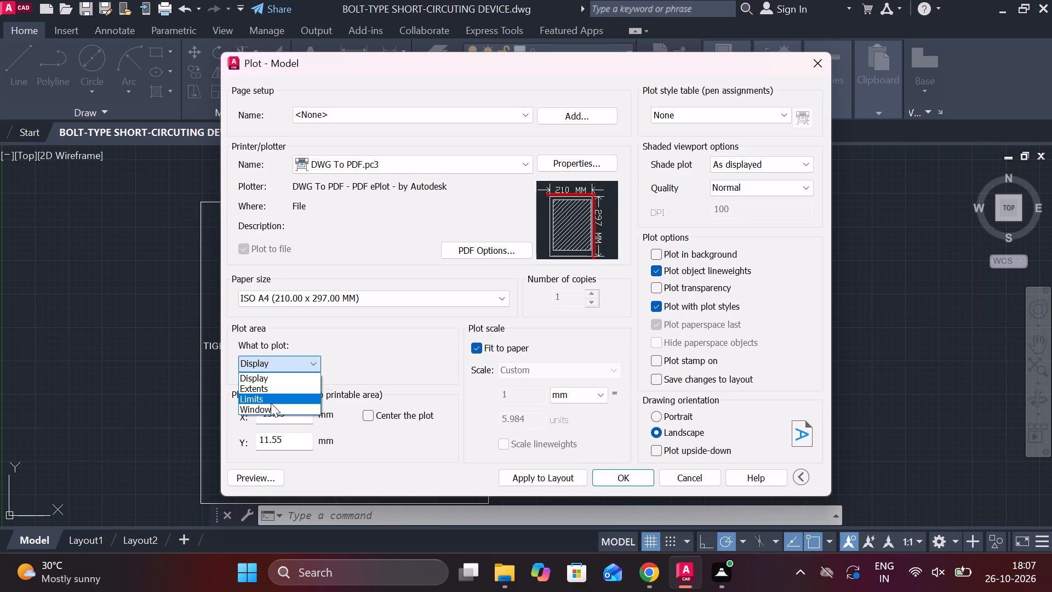
{"action": "left_click", "coordinate": [272, 407]}
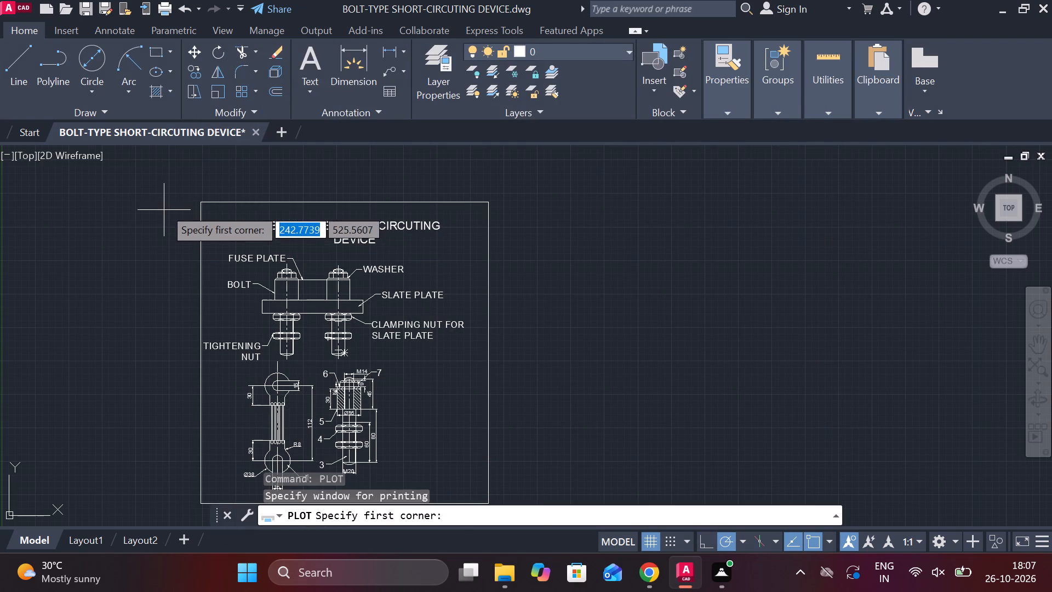
{"action": "left_click", "coordinate": [166, 174]}
{"action": "middle_click_drag", "start_coordinate": [221, 238], "coordinate": [219, 96]}
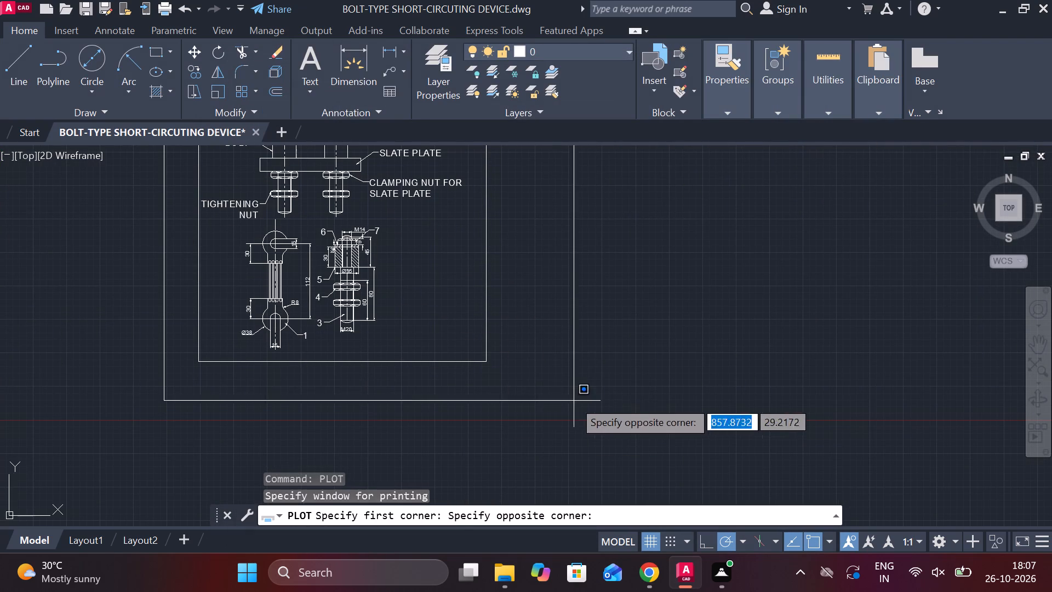
{"action": "left_click", "coordinate": [512, 389]}
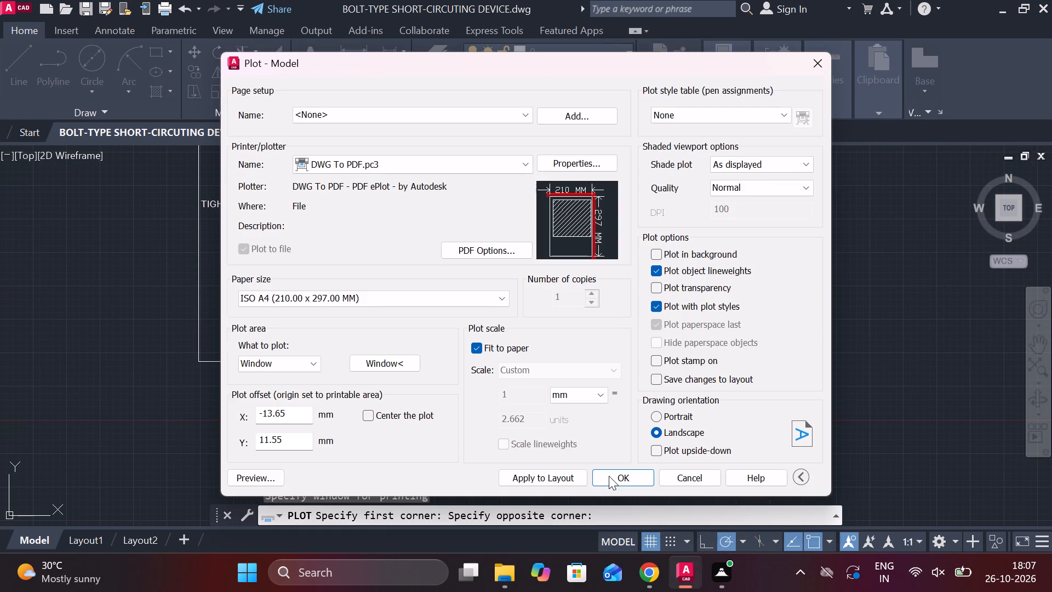
Run the plot and save the PDF in Documents as BOLT-TYPE SHORT-CIRCUTING DEVICE-Model.
{"action": "left_click", "coordinate": [609, 475]}
{"action": "left_click", "coordinate": [727, 443]}
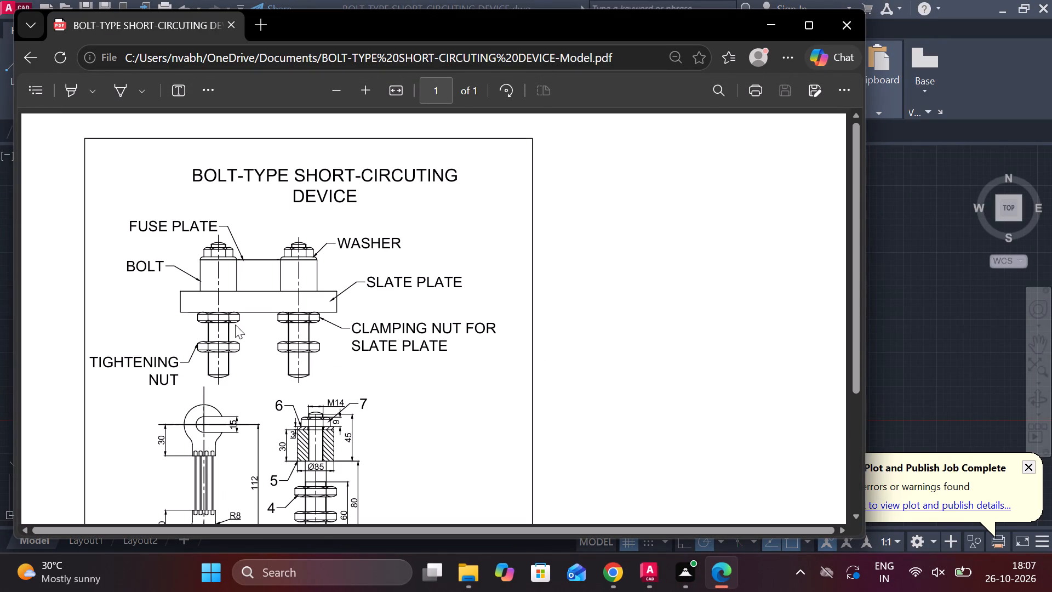
Review the plotted PDF, checking the title, labels and the fuse plate area of the assembly view.
{"action": "scroll", "coordinate": [287, 230], "scroll_direction": "up", "scroll_amount": 5}
{"action": "scroll", "coordinate": [247, 265], "scroll_direction": "up", "scroll_amount": 4}
{"action": "scroll", "coordinate": [247, 265], "scroll_direction": "down", "scroll_amount": 4}
{"action": "scroll", "coordinate": [254, 262], "scroll_direction": "up", "scroll_amount": 9}
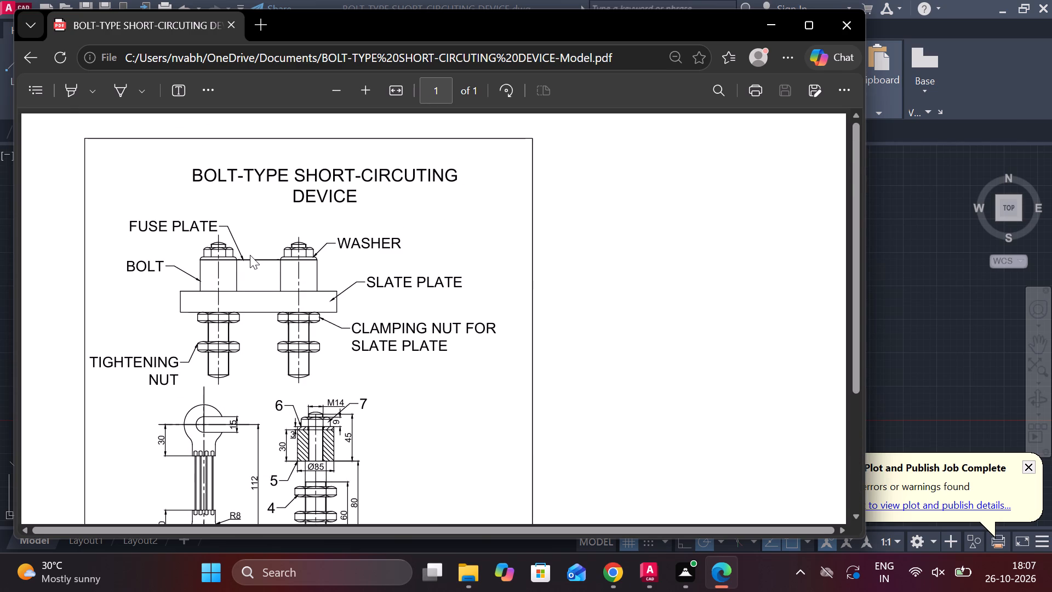
{"action": "scroll", "coordinate": [250, 274], "scroll_direction": "down", "scroll_amount": 4}
Switch back to AutoCAD and examine the fuse plate lines between the two bolts up close, followed by the whole bordered drawing.
{"action": "left_click", "coordinate": [957, 321]}
{"action": "scroll", "coordinate": [284, 203], "scroll_direction": "up", "scroll_amount": 2}
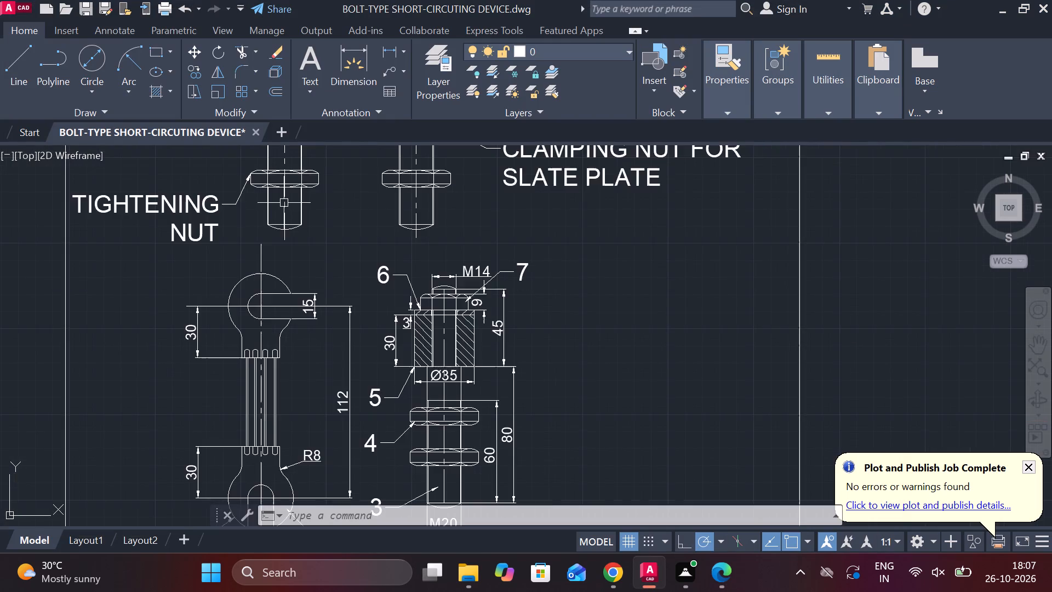
{"action": "scroll", "coordinate": [284, 203], "scroll_direction": "down", "scroll_amount": 1}
{"action": "middle_click_drag", "start_coordinate": [284, 203], "coordinate": [278, 336]}
{"action": "scroll", "coordinate": [301, 249], "scroll_direction": "up", "scroll_amount": 4}
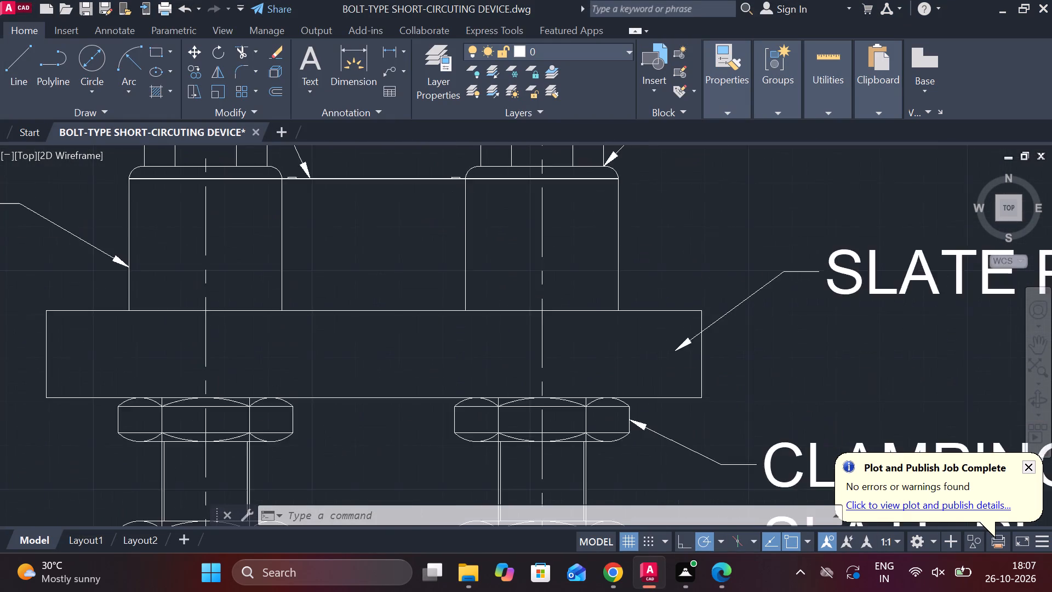
{"action": "middle_click_drag", "start_coordinate": [307, 249], "coordinate": [308, 375]}
{"action": "scroll", "coordinate": [300, 263], "scroll_direction": "up", "scroll_amount": 3}
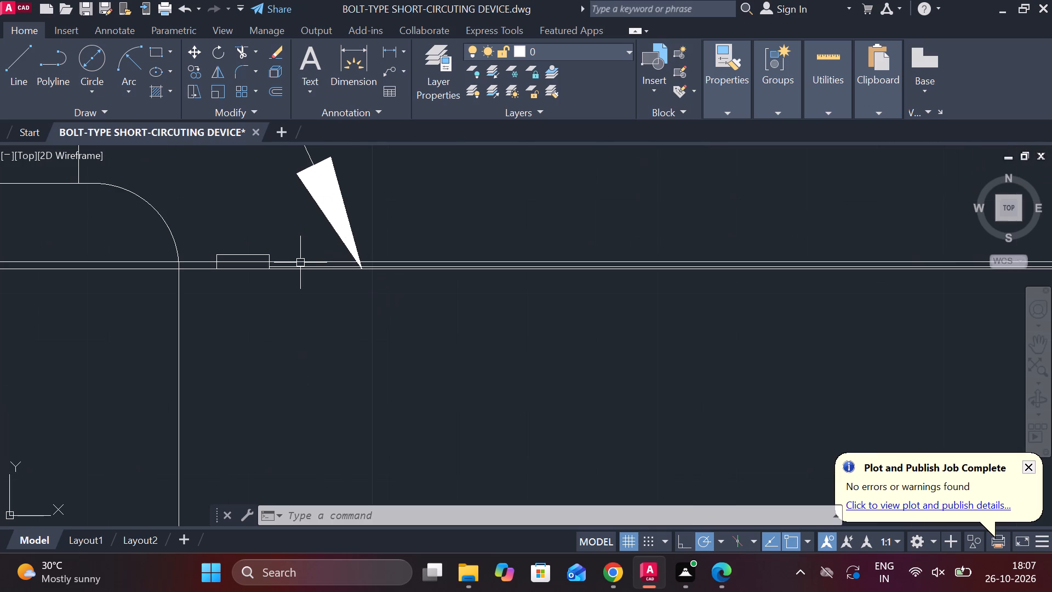
{"action": "scroll", "coordinate": [527, 278], "scroll_direction": "down", "scroll_amount": 7}
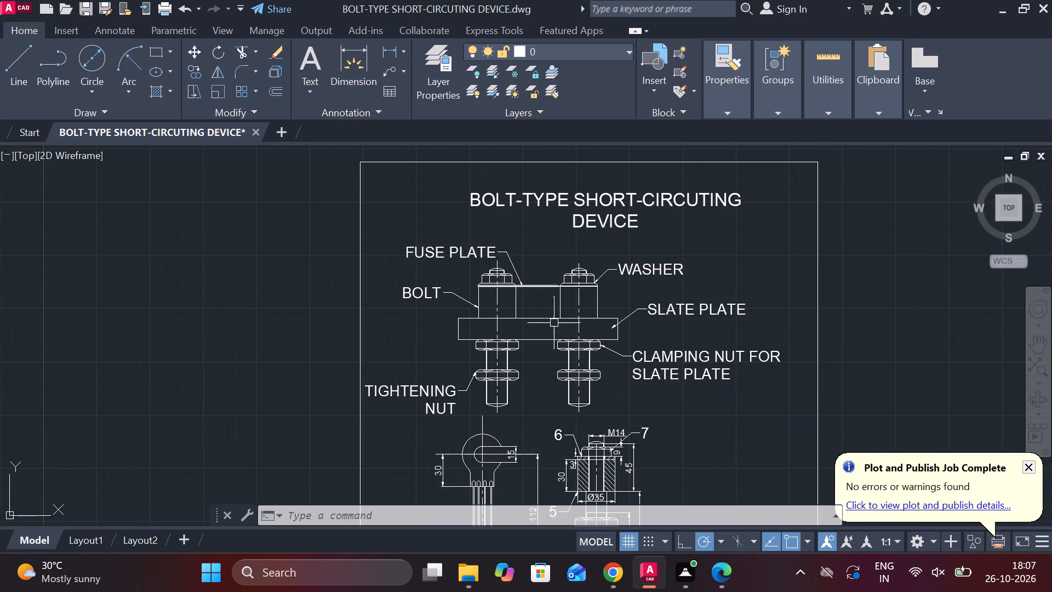
{"action": "scroll", "coordinate": [584, 329], "scroll_direction": "down", "scroll_amount": 2}
{"action": "middle_click_drag", "start_coordinate": [616, 344], "coordinate": [442, 264]}
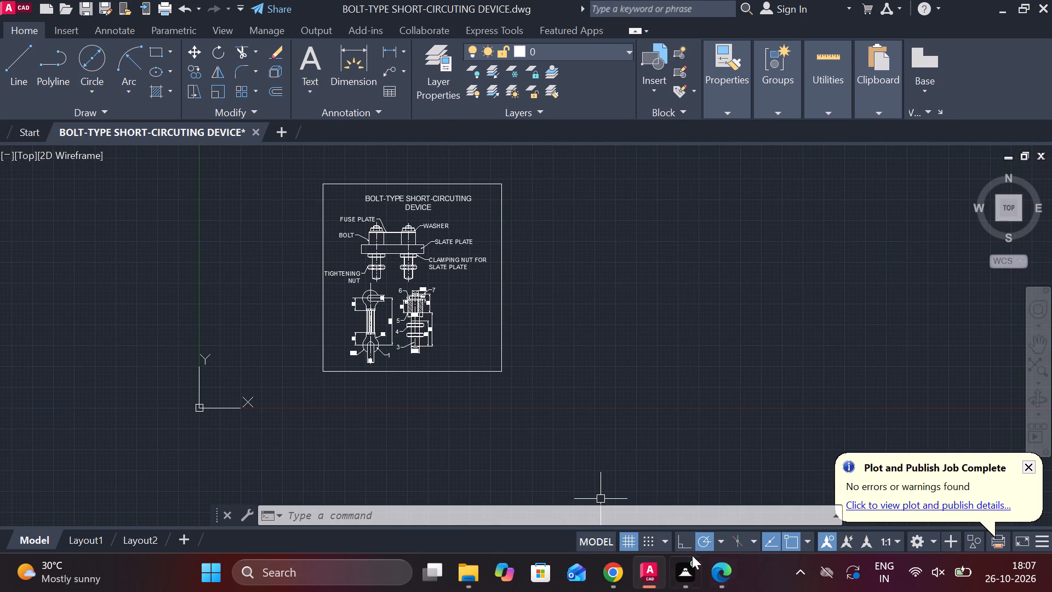